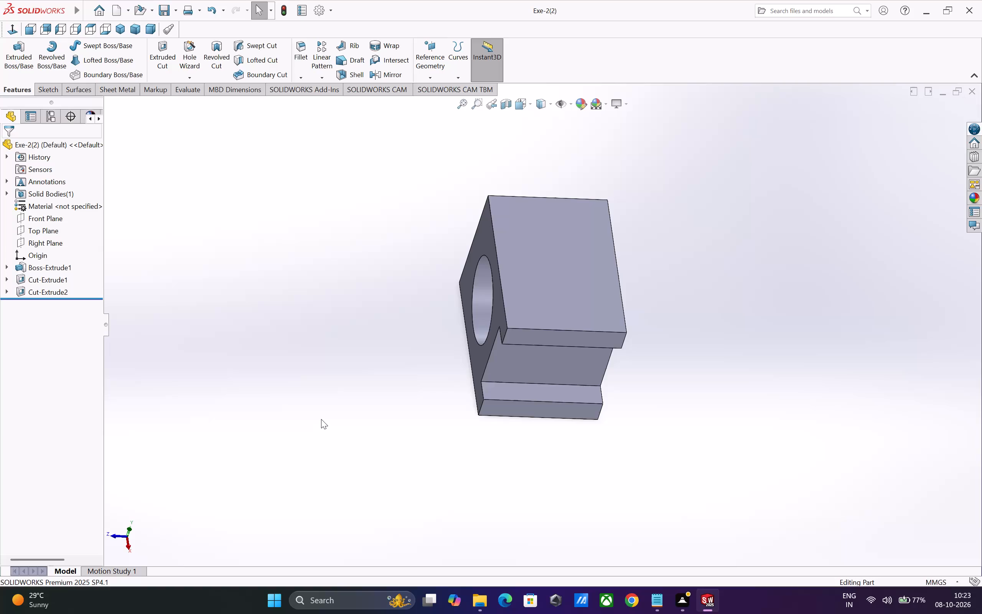
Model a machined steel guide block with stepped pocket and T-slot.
Create a new part document and set its units to MMGS (millimeter, gram, second).
key(ctrl+n)
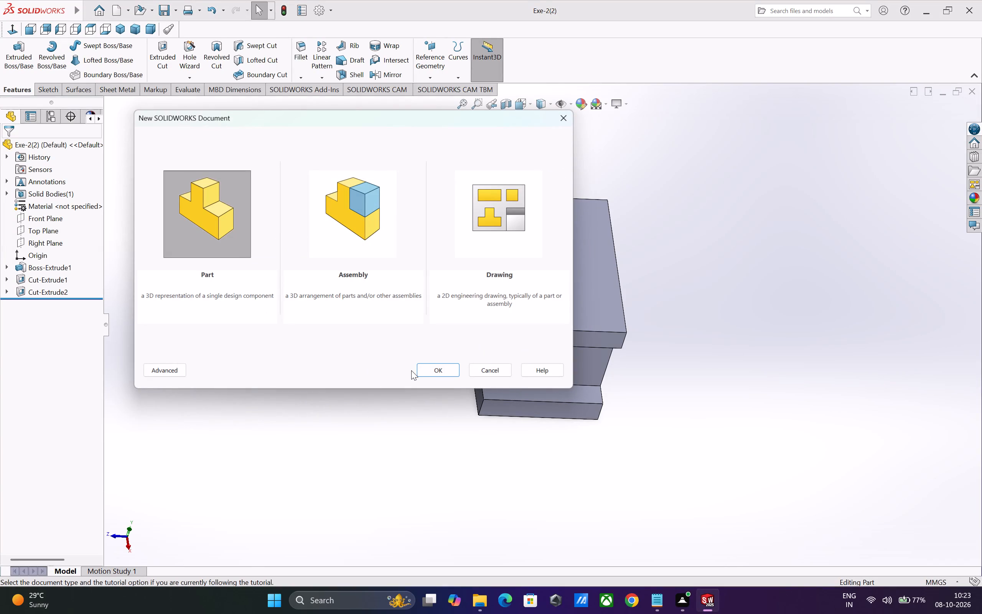
click(427, 368)
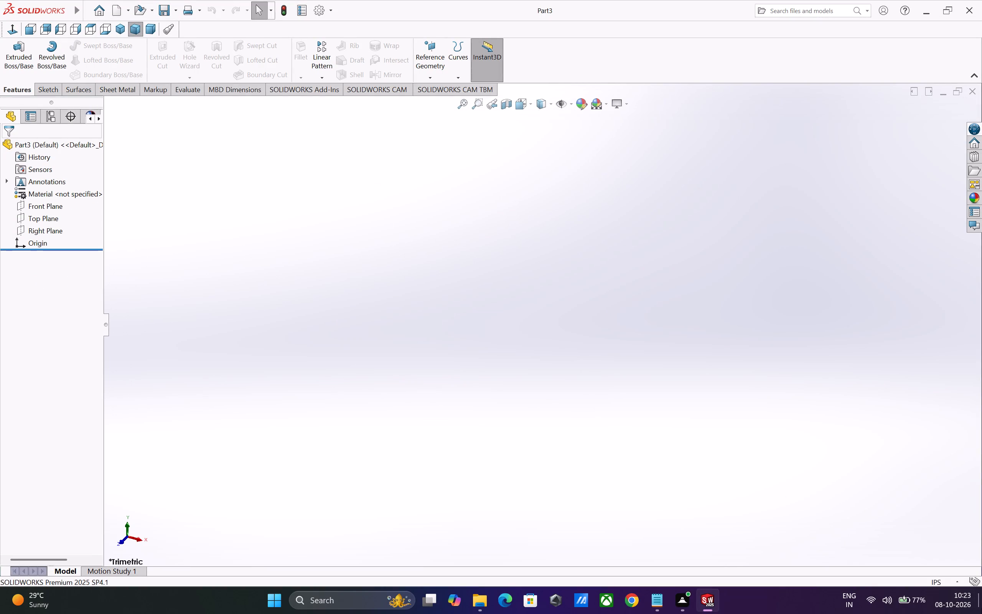
click(936, 583)
click(913, 537)
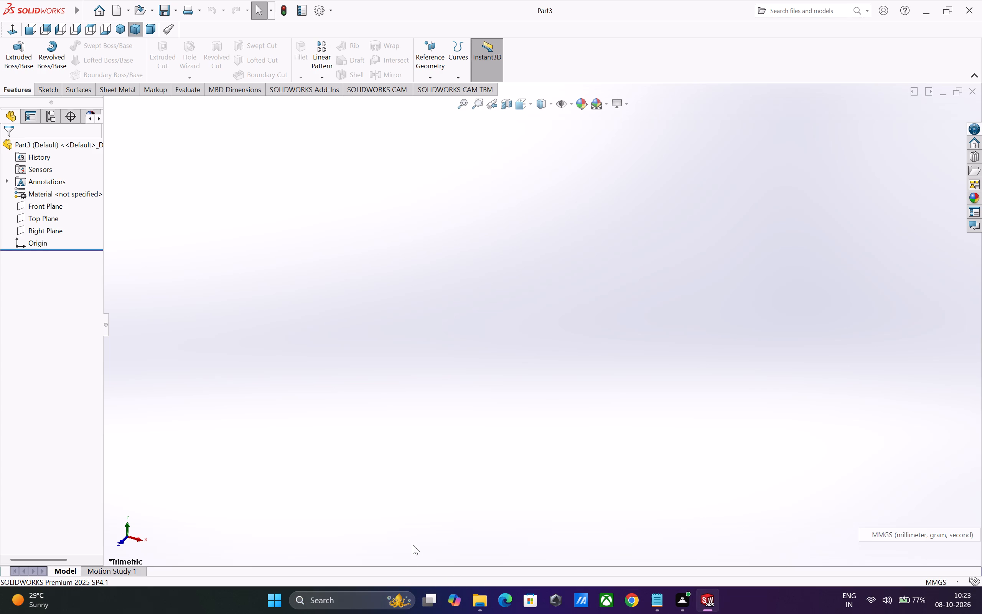
Sketch a center rectangle about 110 by 112 mm on the Front Plane, centred on the origin.
click(58, 206)
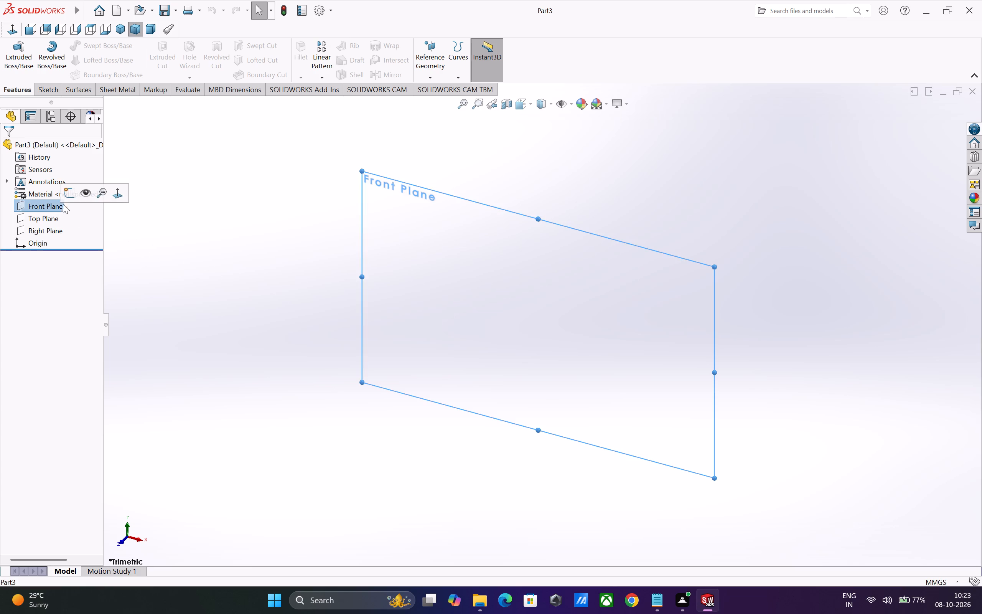
click(71, 195)
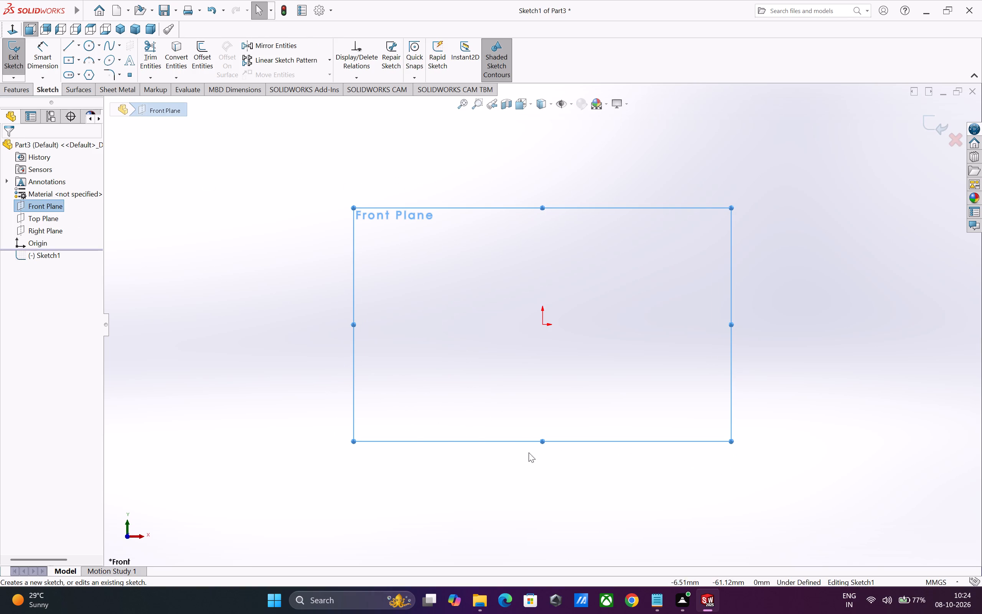
click(68, 61)
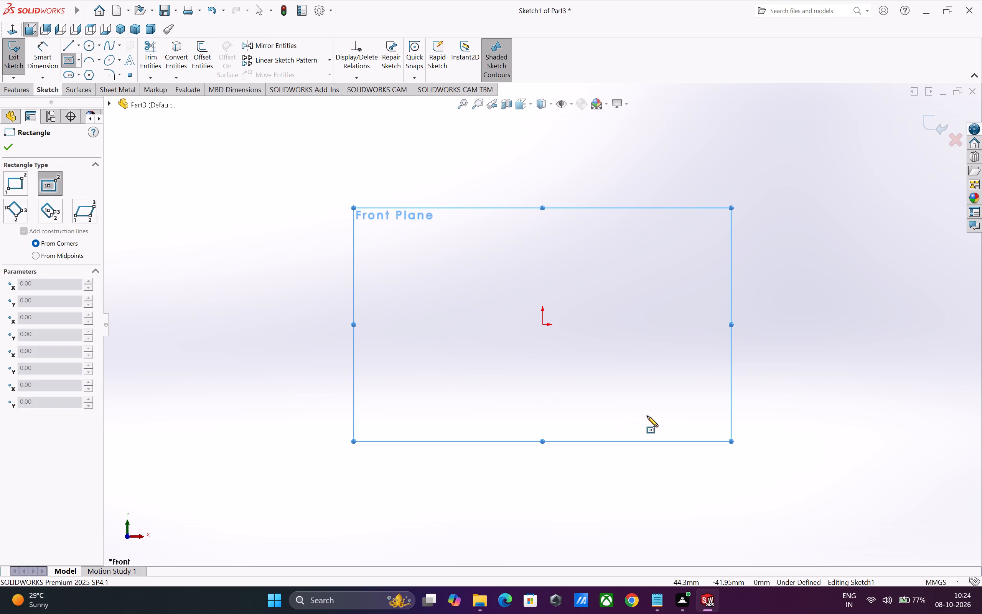
click(544, 324)
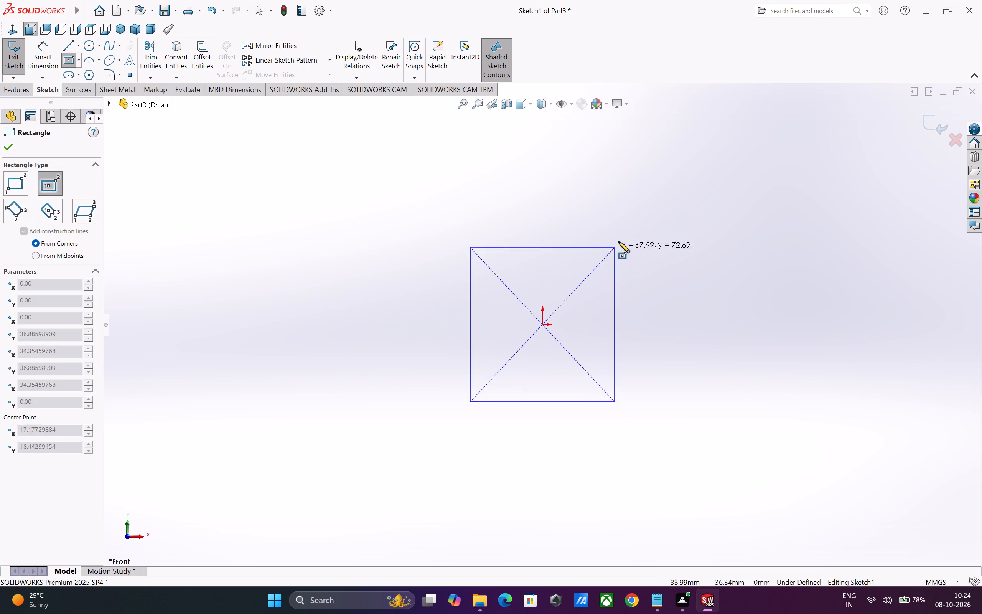
click(659, 206)
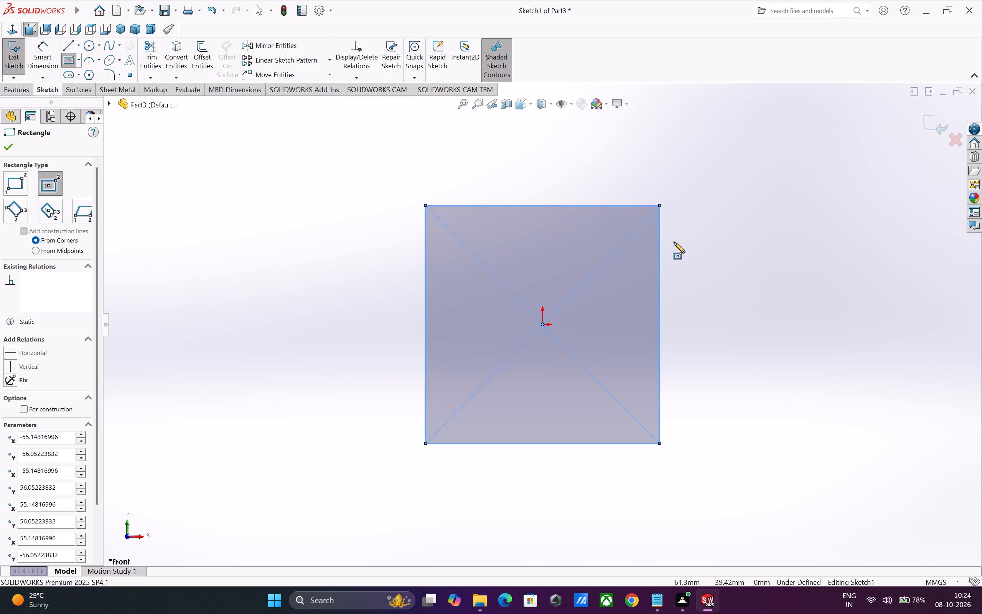
key(Escape)
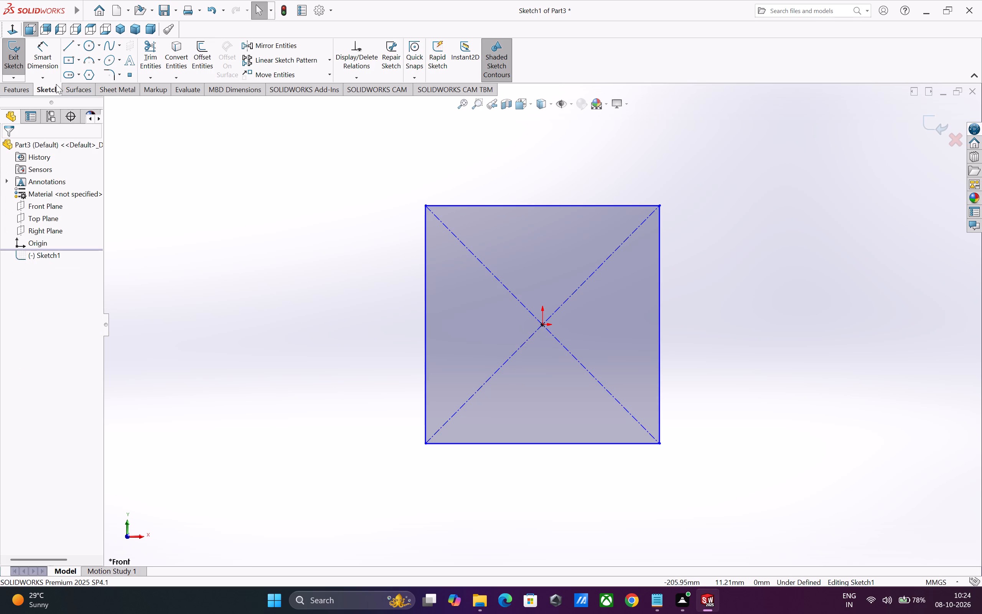
Dimension the rectangle to 54 mm wide and 50 mm high.
click(47, 63)
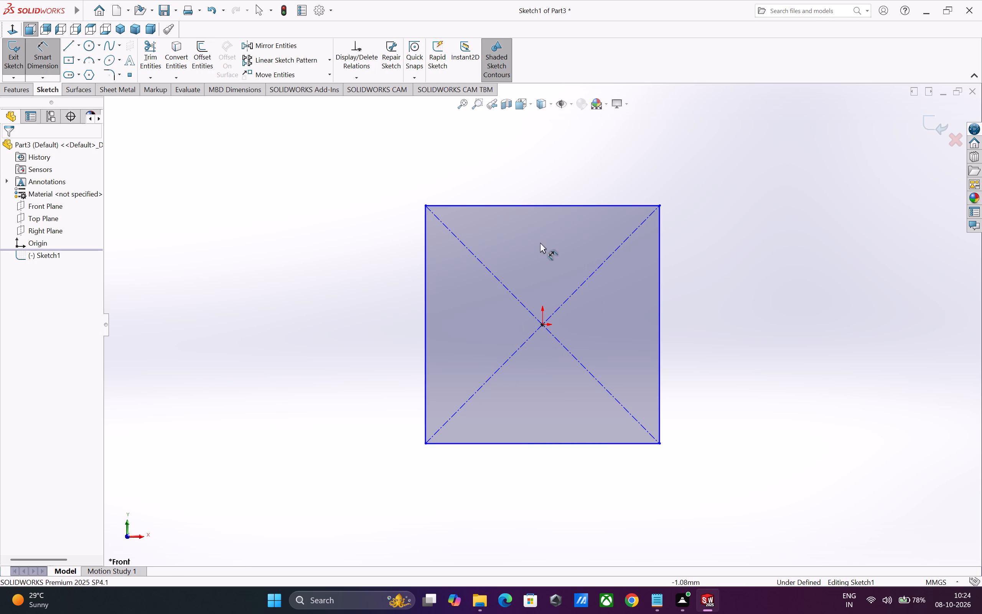
click(527, 204)
click(529, 185)
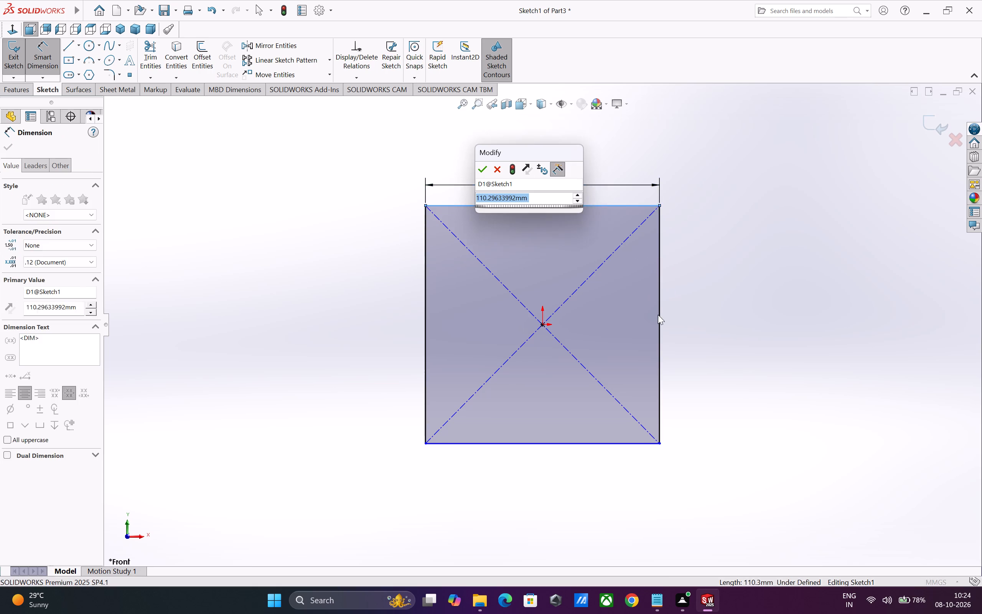
text(54)
key(Return)
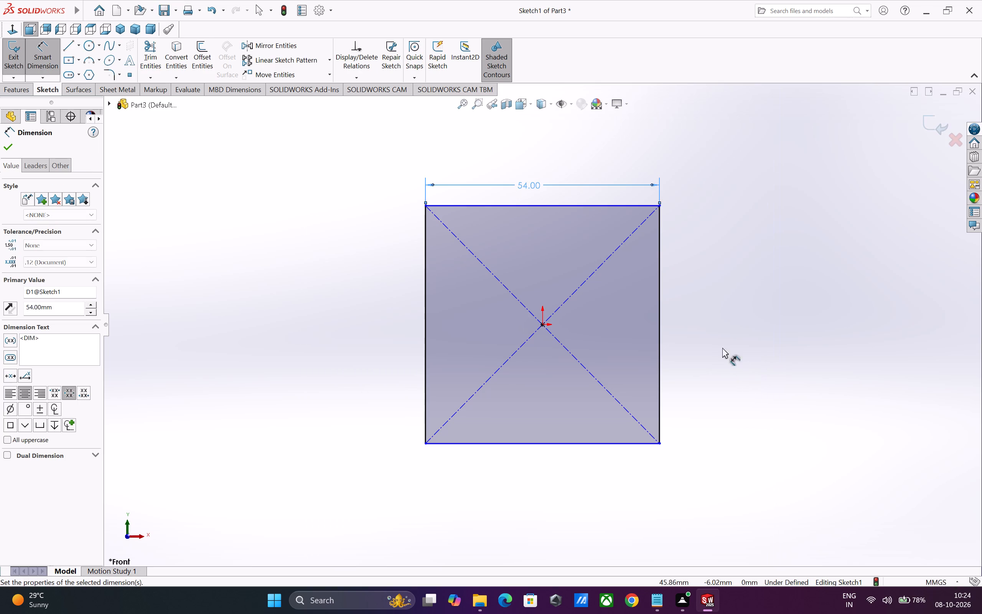
click(657, 342)
click(690, 343)
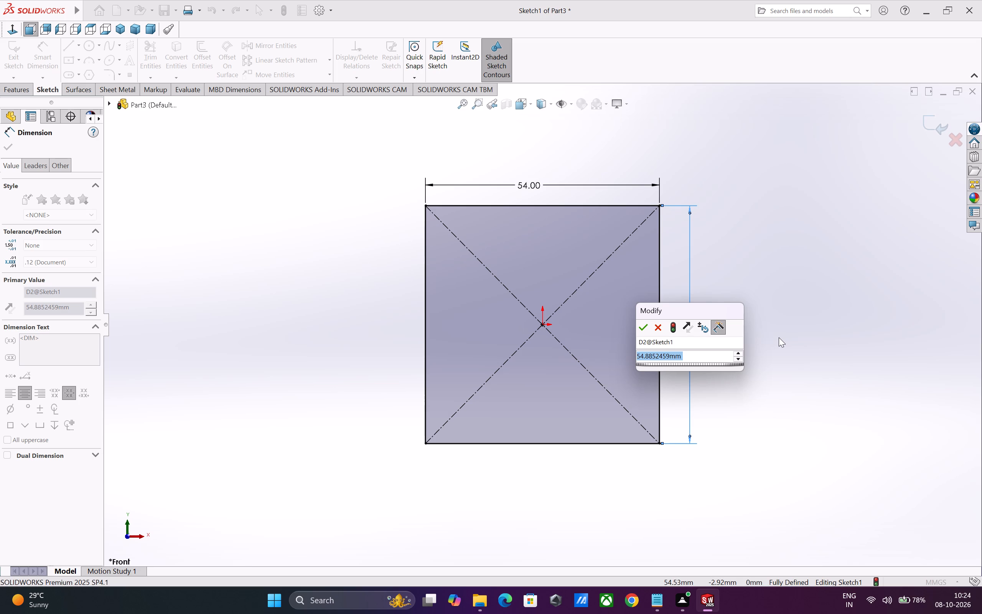
key(5)
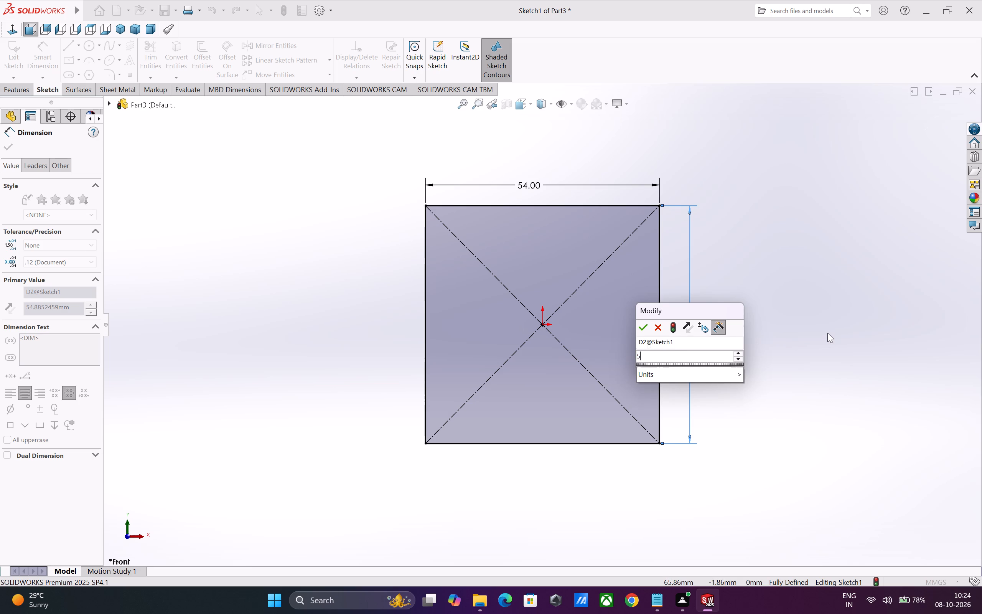
key(0)
key(Return)
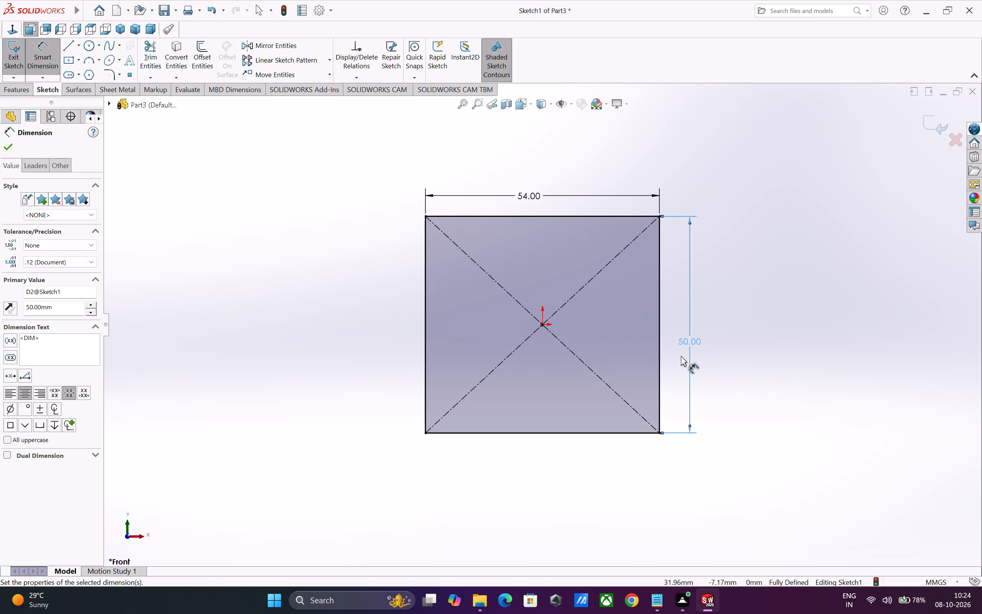
click(5, 146)
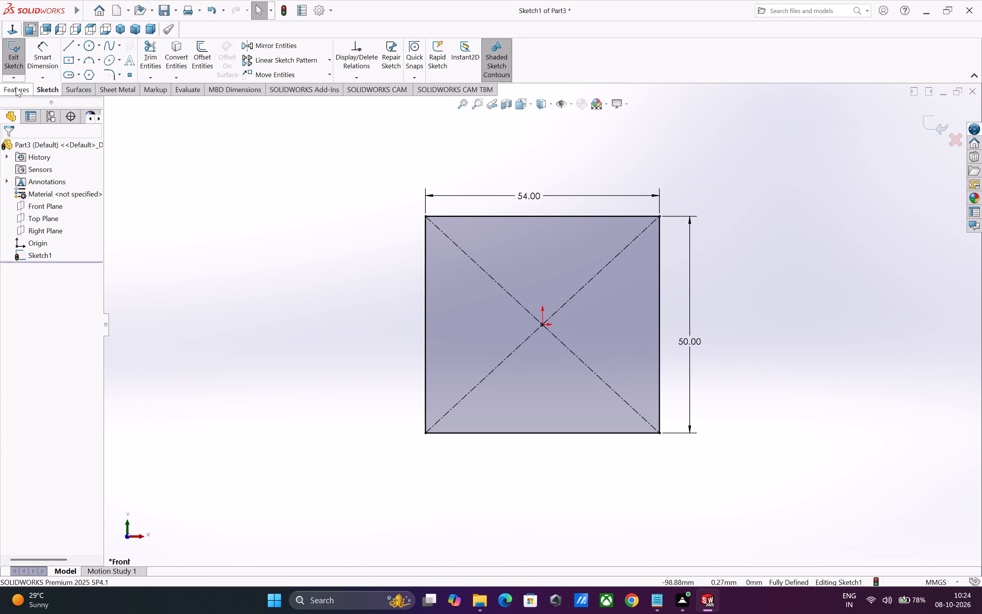
Extrude the rectangle as a blind boss 44 mm deep in the reversed direction.
click(16, 87)
click(16, 71)
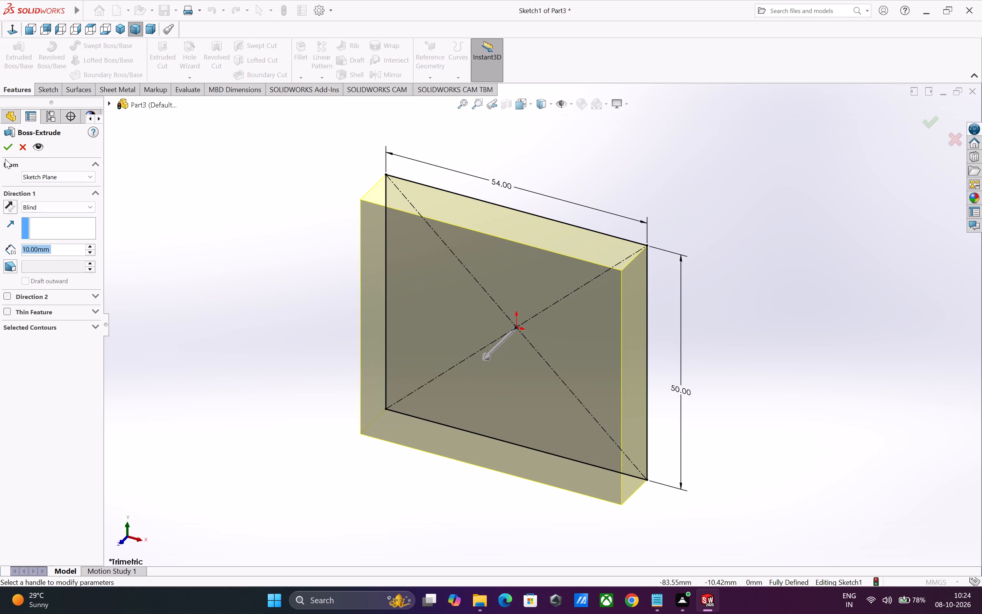
click(7, 204)
middle_drag(307, 424, 265, 424)
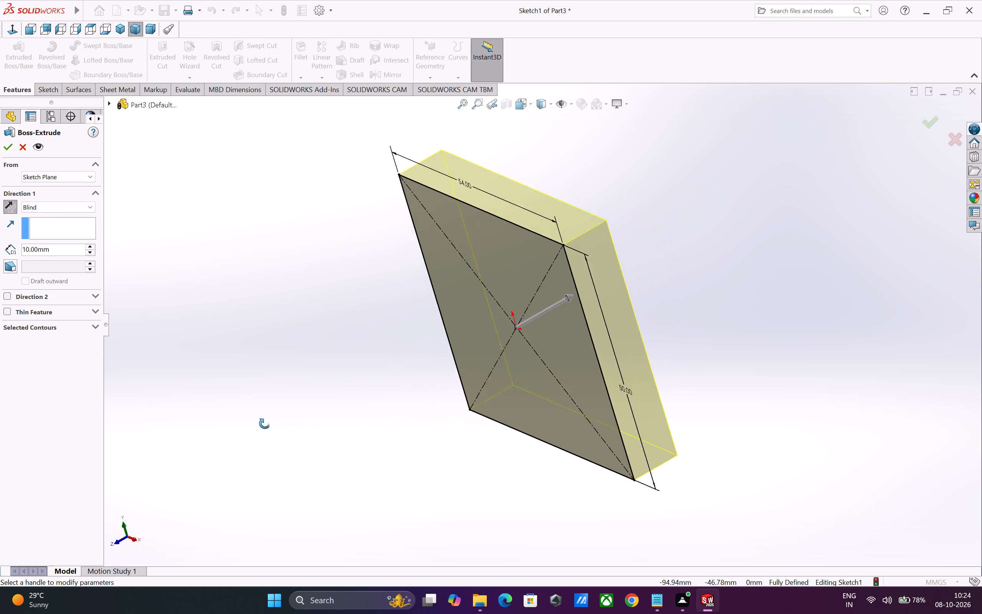
middle_drag(265, 424, 249, 423)
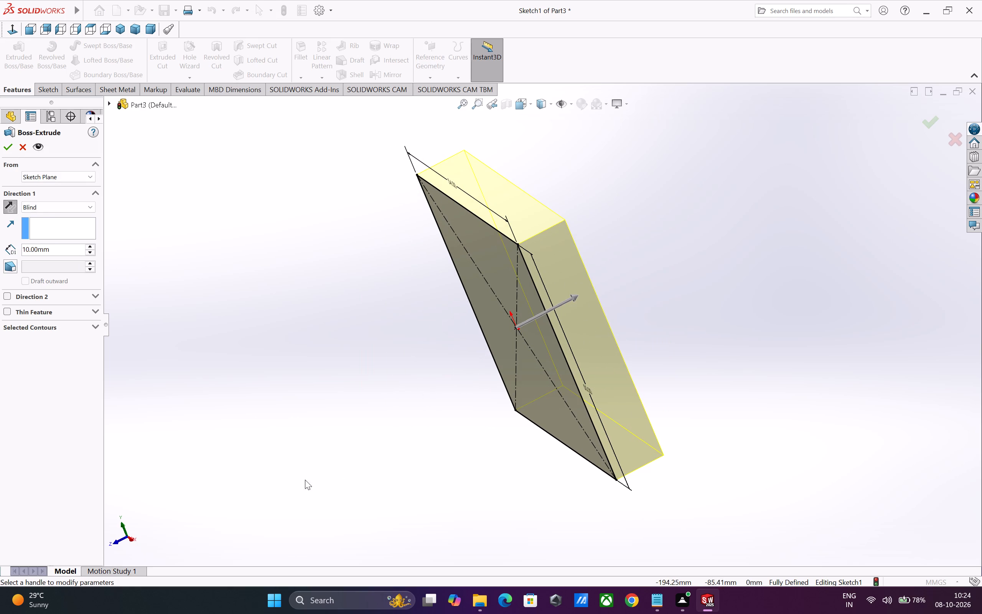
double_click(61, 253)
text(44)
key(Return)
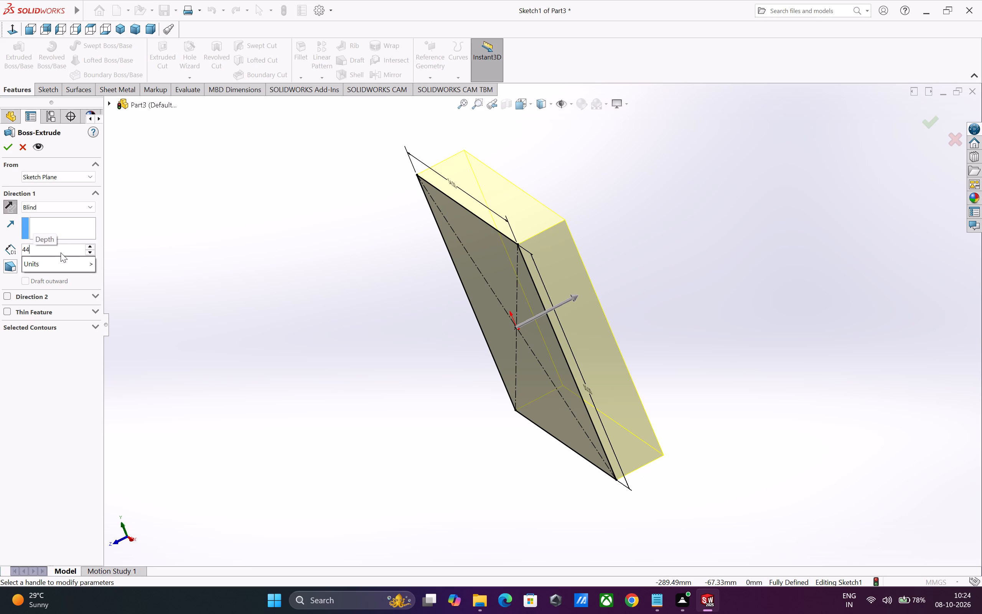
click(10, 146)
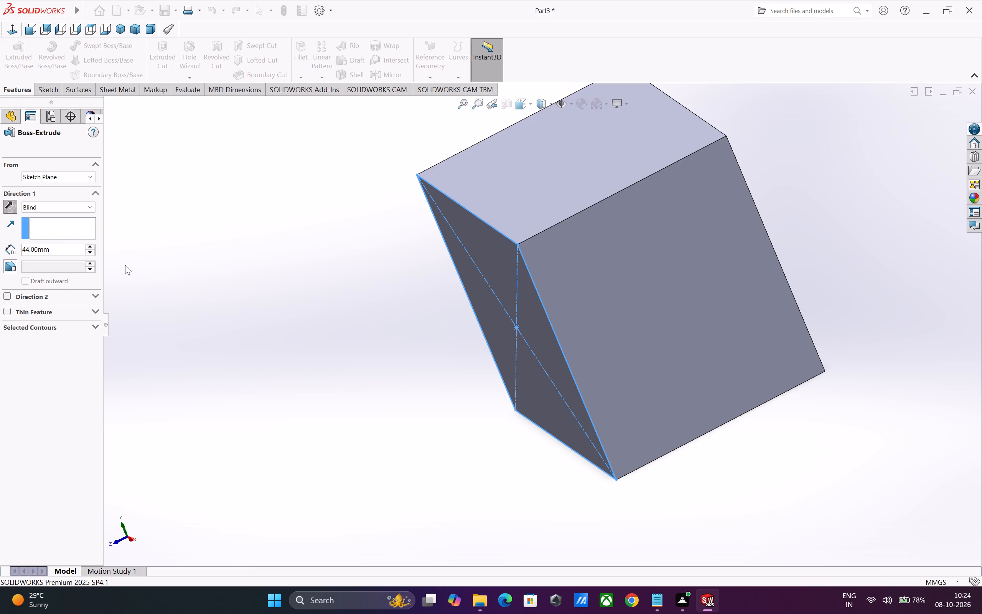
click(255, 327)
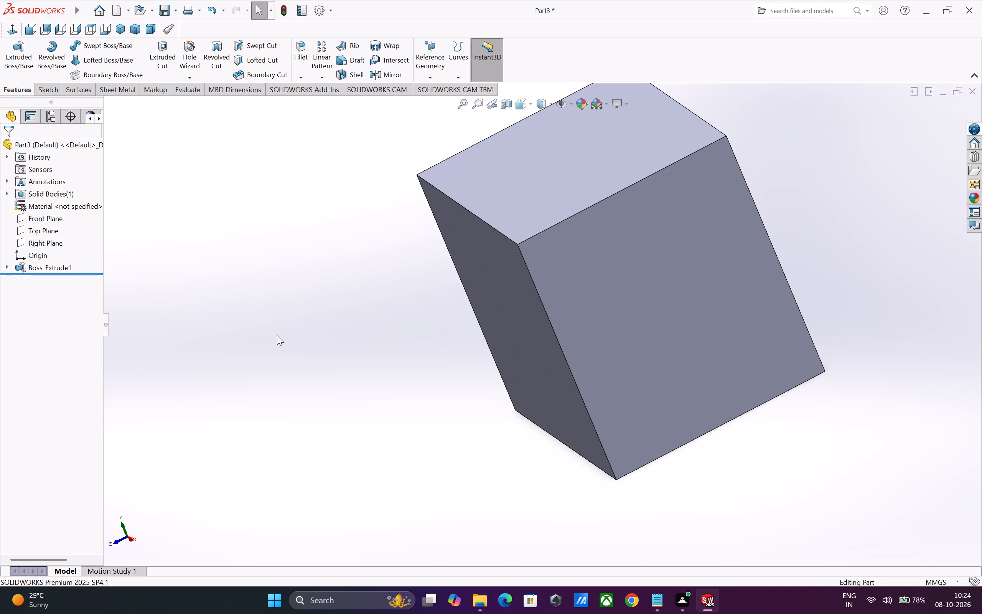
Start a sketch on the block's top face and draw a horizontal centerline between the midpoints of its two side edges.
click(495, 179)
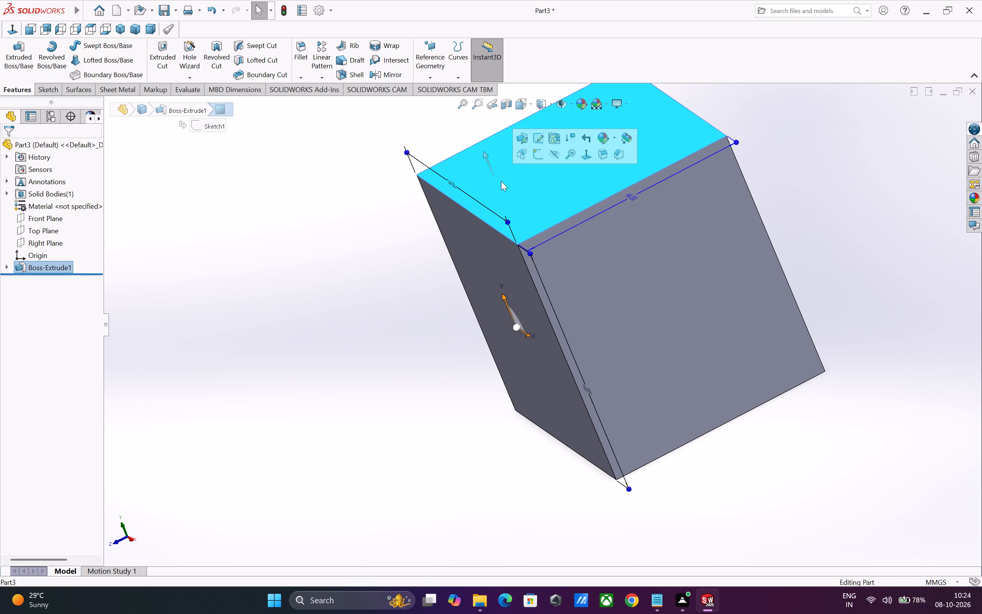
click(535, 156)
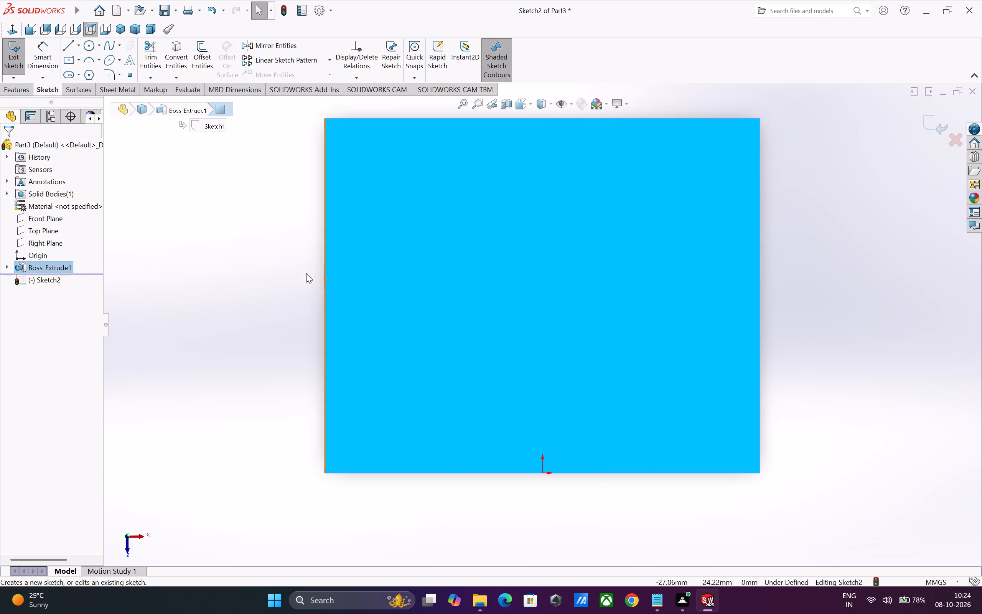
click(68, 40)
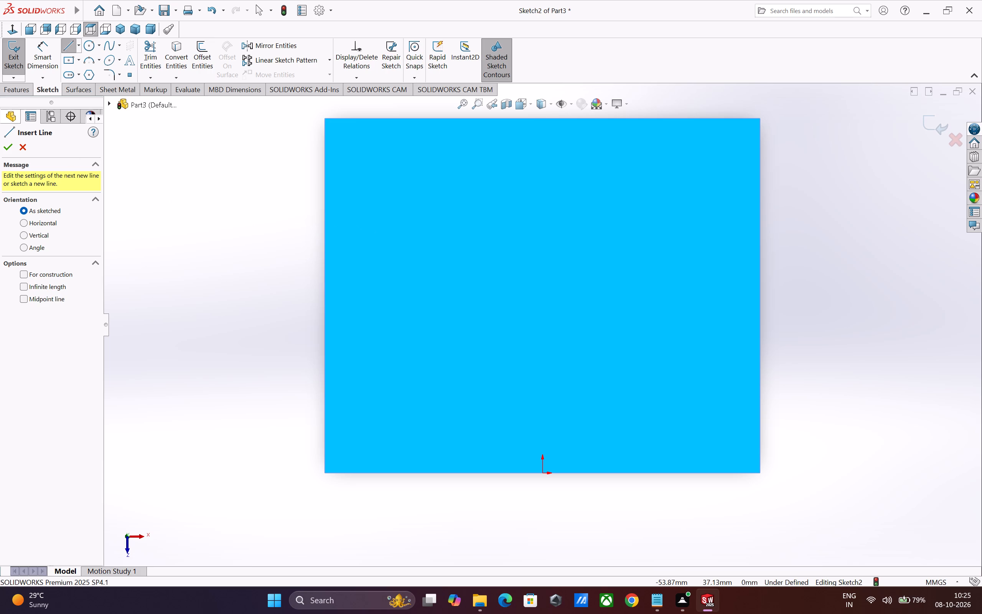
click(27, 143)
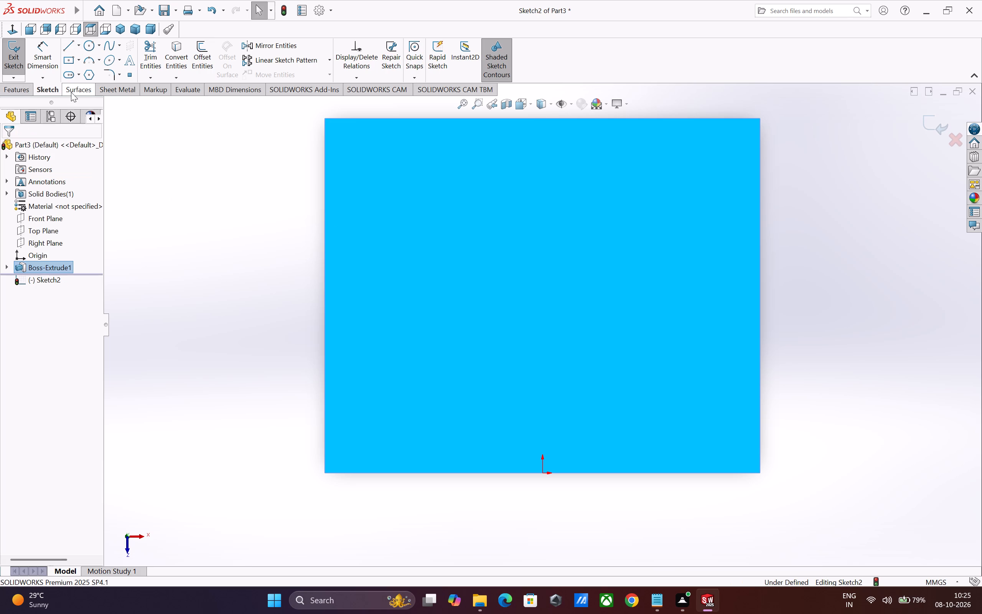
click(79, 49)
click(89, 76)
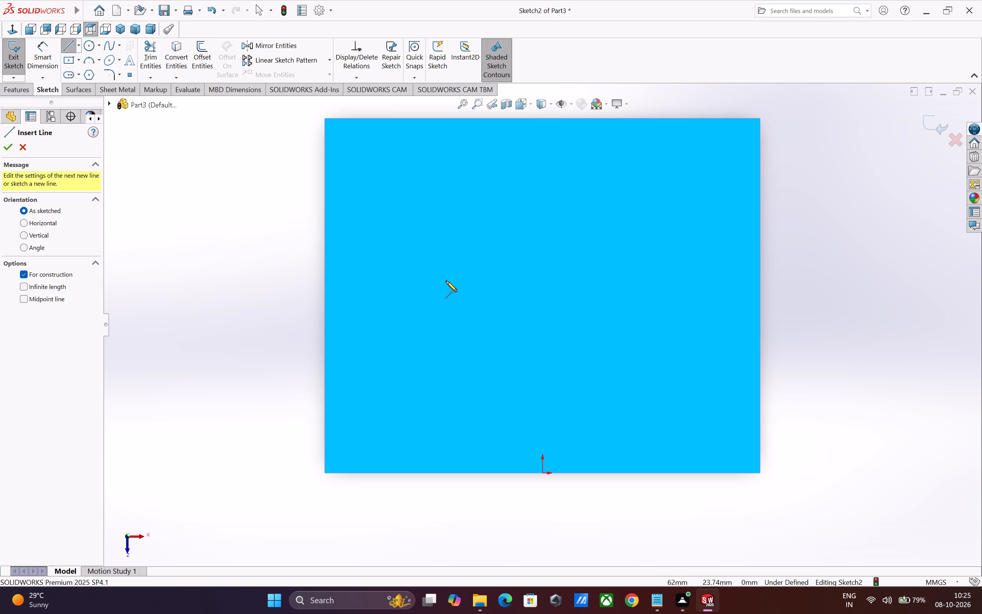
click(325, 295)
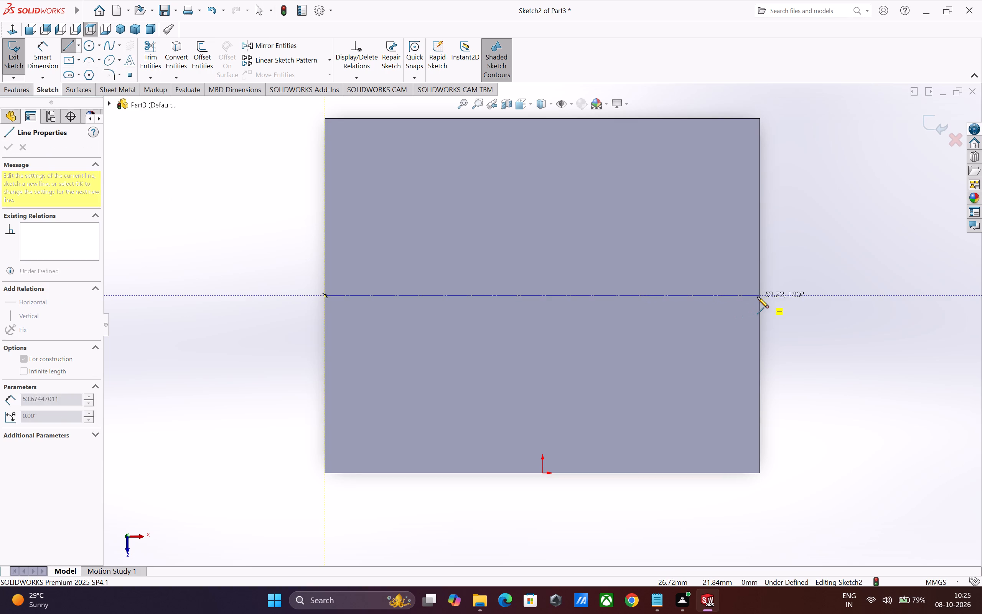
click(760, 295)
key(Escape)
key(Escape)
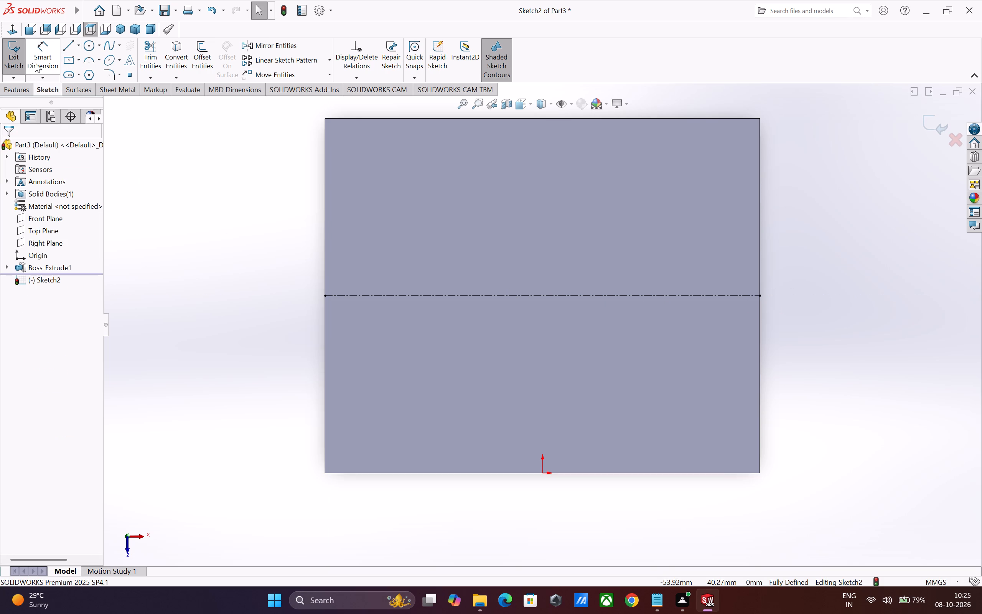
Offset the centerline 9 mm in both directions with dimensions added.
click(202, 59)
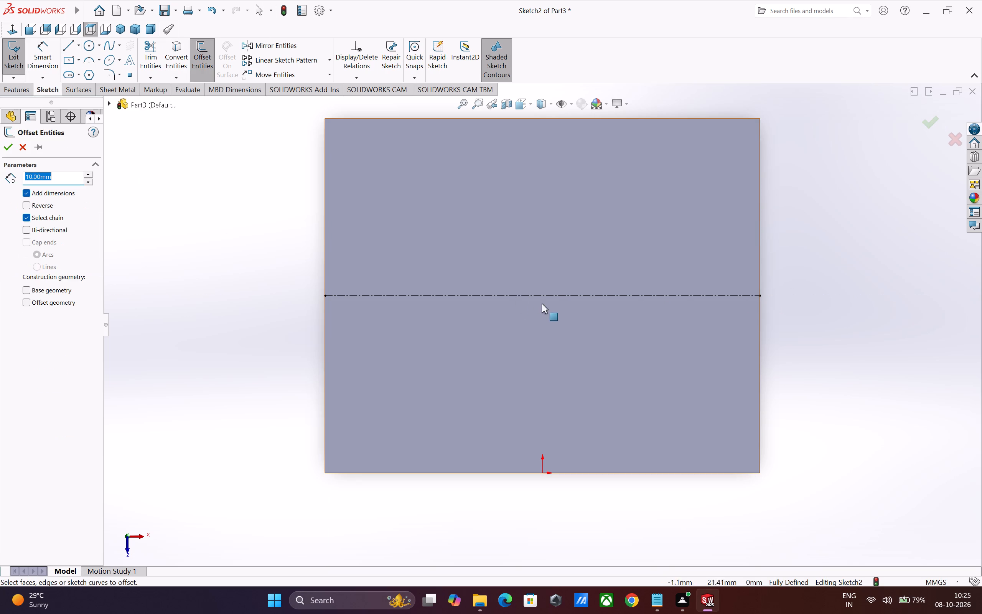
click(523, 295)
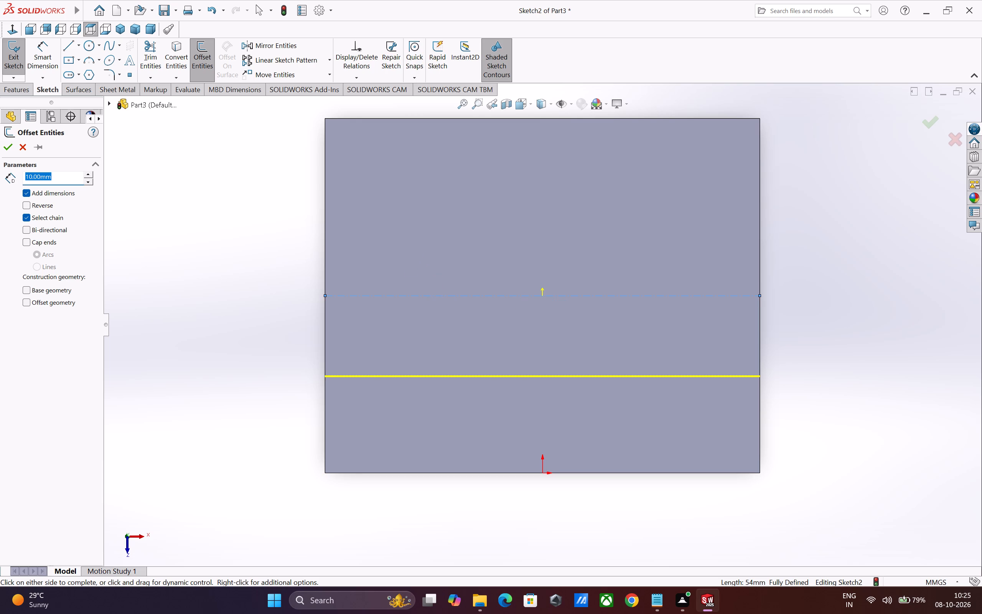
key(9)
key(Return)
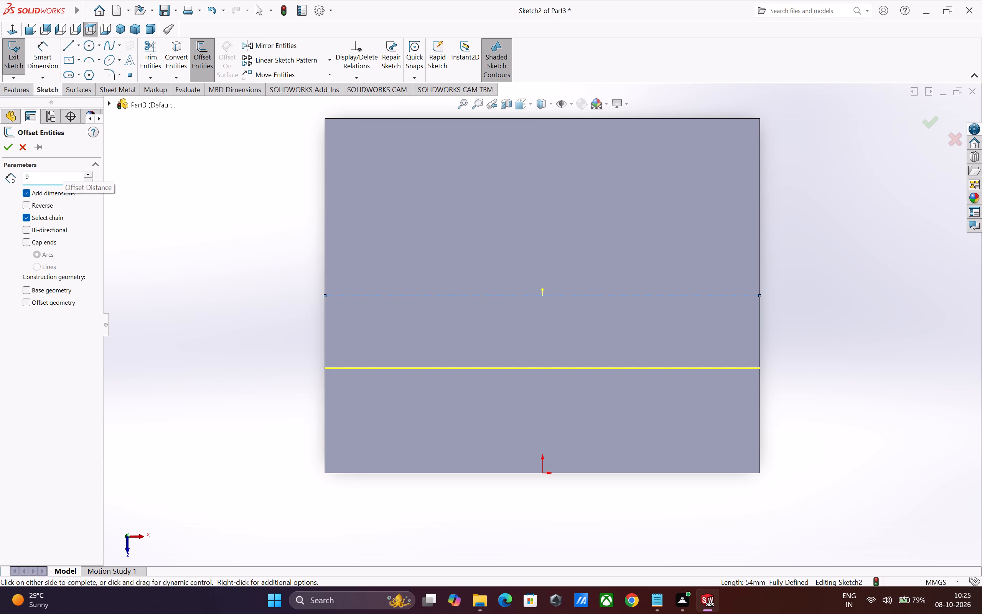
click(26, 229)
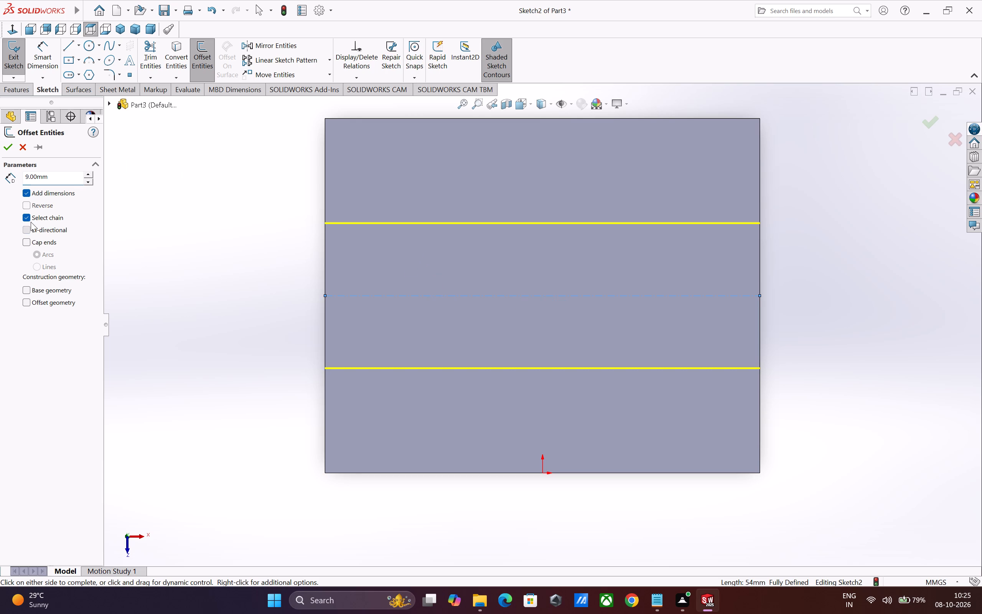
click(10, 150)
click(232, 266)
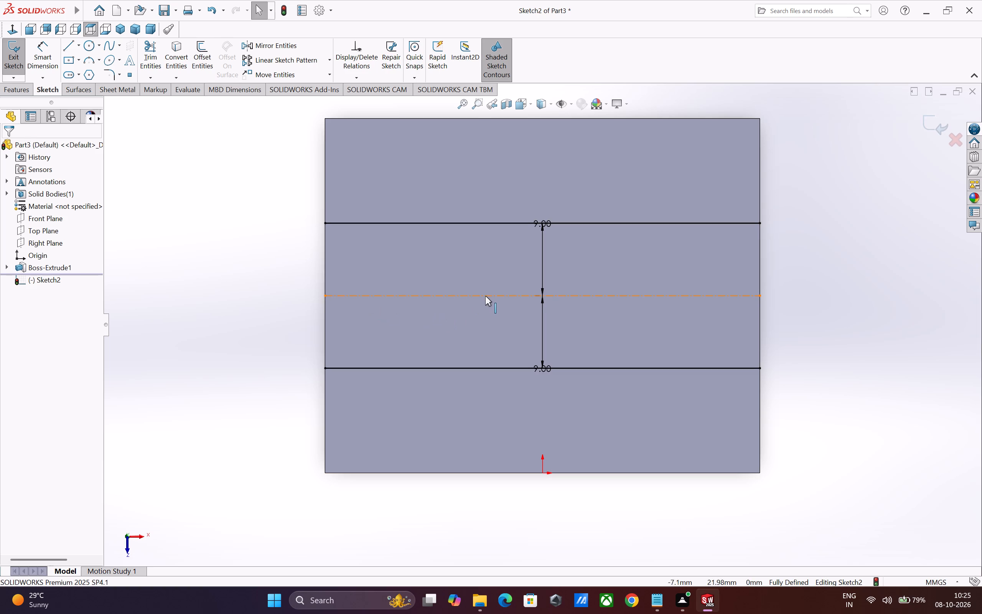
Delete the construction centerline midway between the two offset lines.
click(484, 295)
key(Delete)
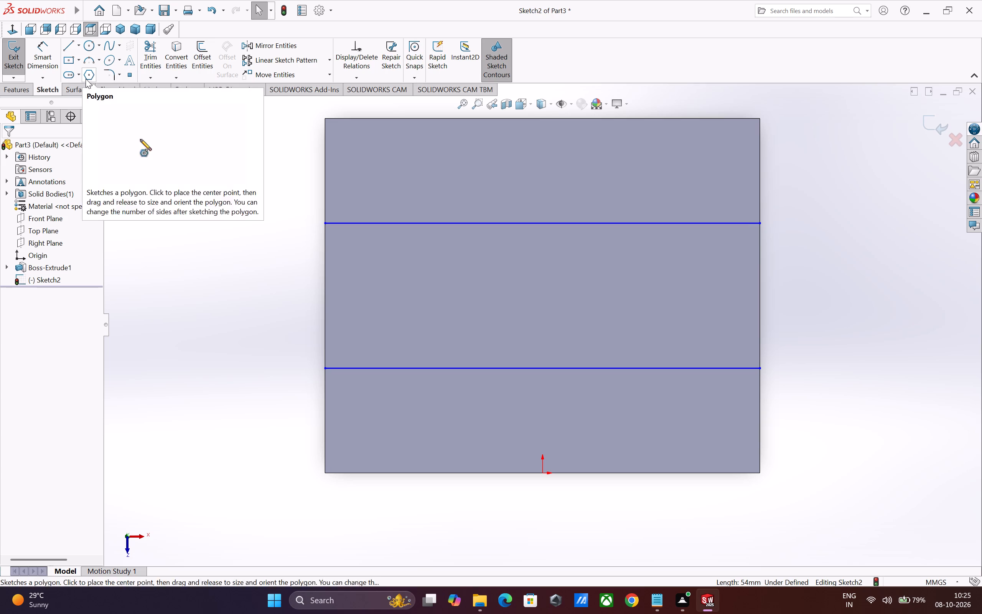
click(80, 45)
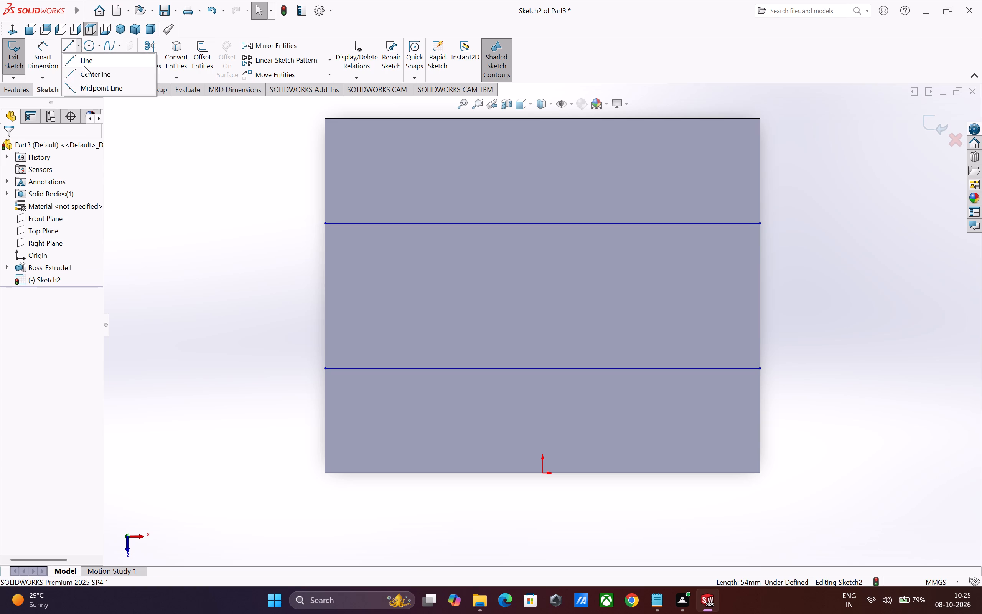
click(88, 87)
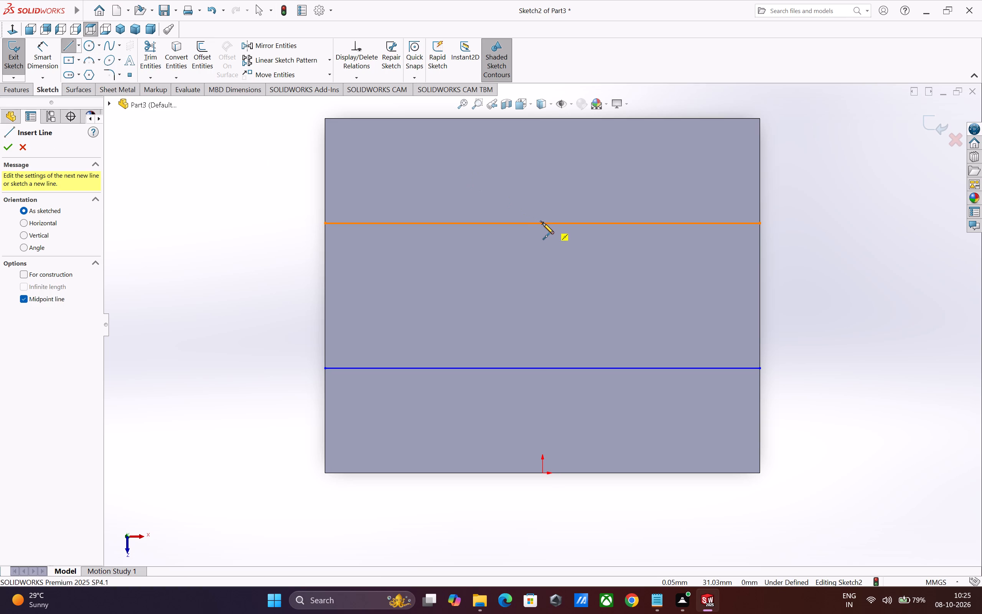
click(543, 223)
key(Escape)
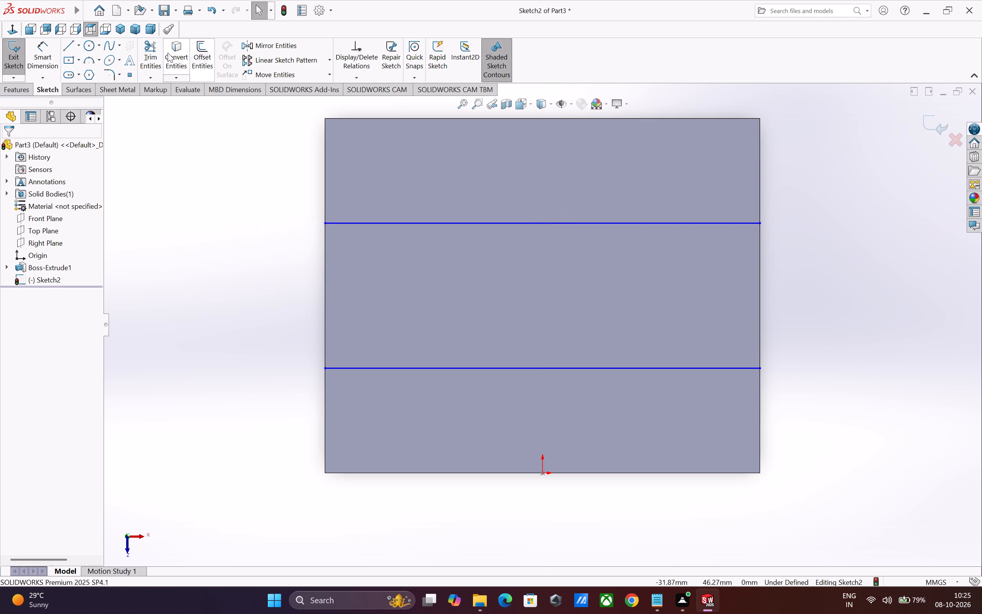
Draw a raised step on the upper line, using a midpoint line about 24 mm wide centred above the origin and two vertical sides about 4 mm high.
click(80, 46)
click(99, 87)
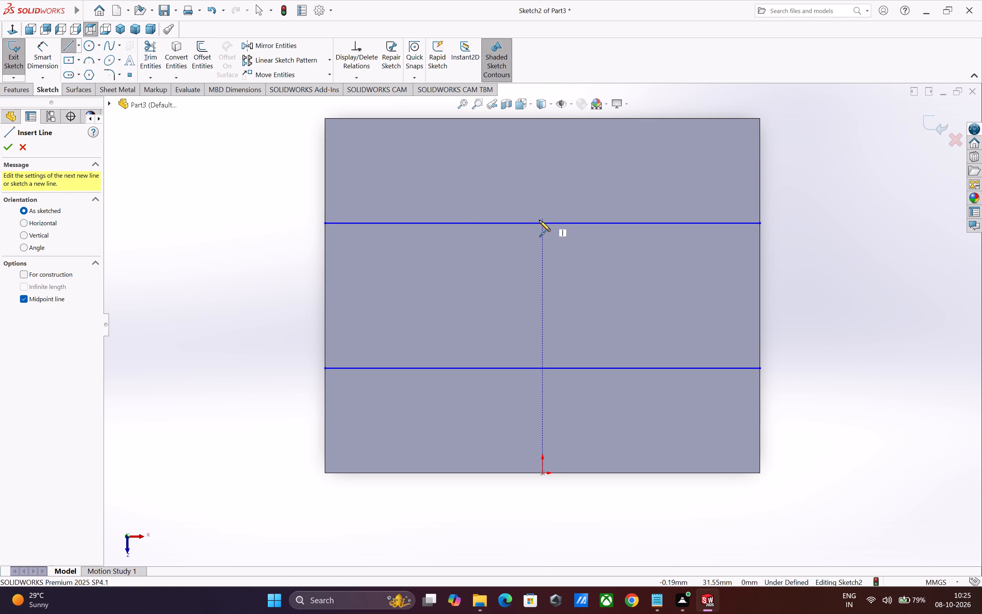
click(542, 189)
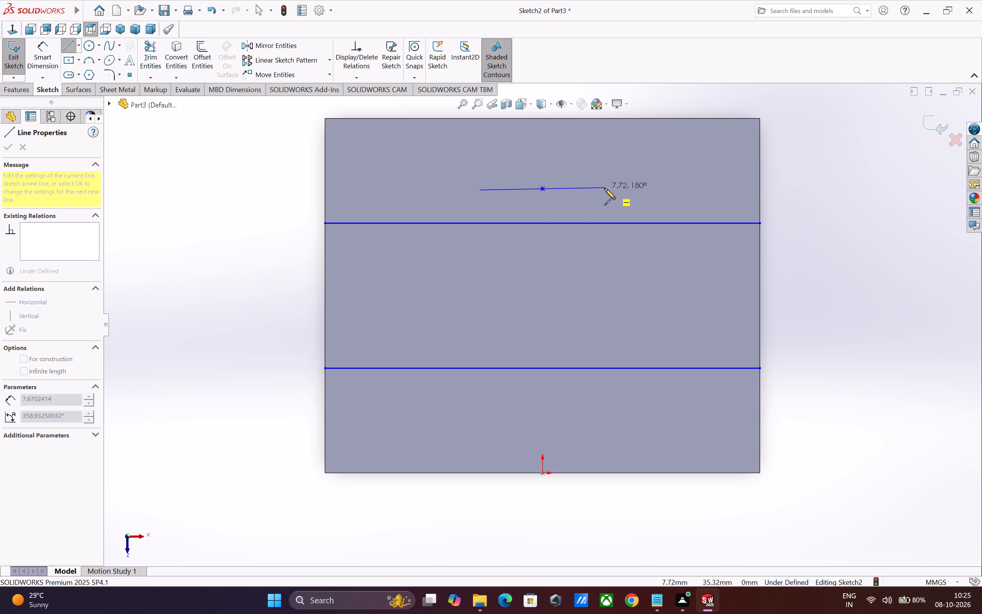
click(640, 189)
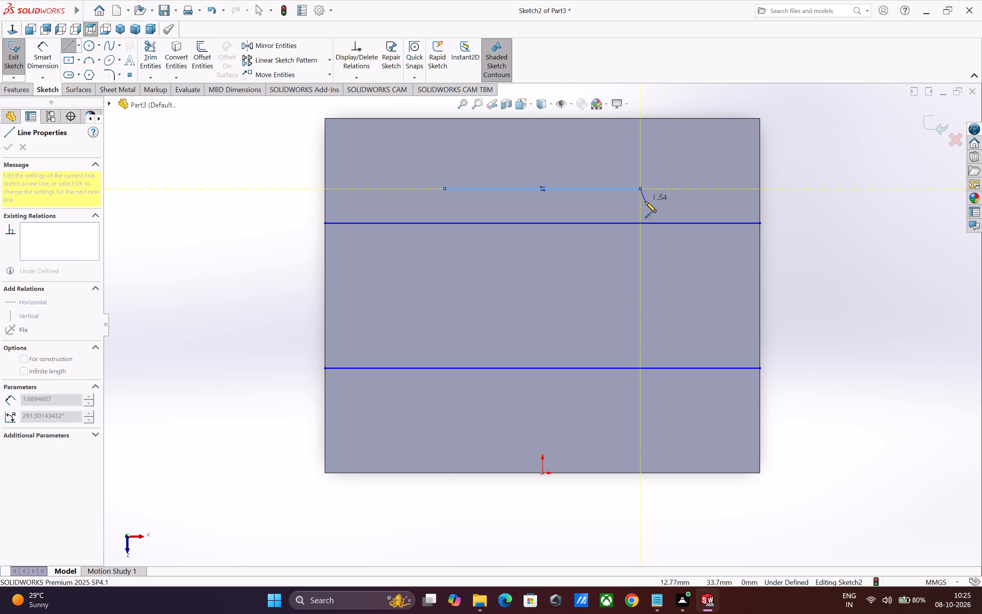
click(641, 225)
key(Escape)
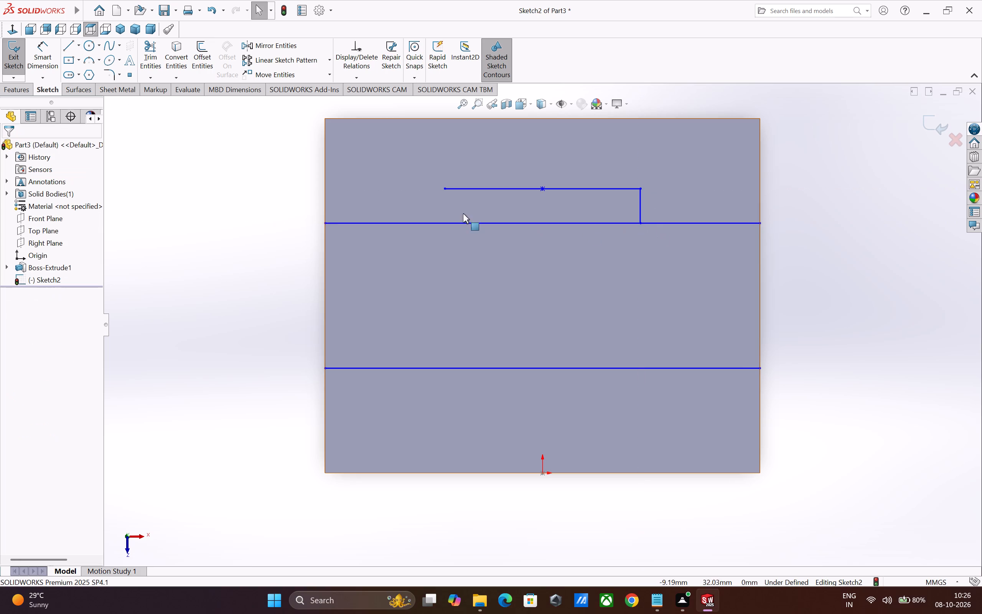
key(l)
click(445, 188)
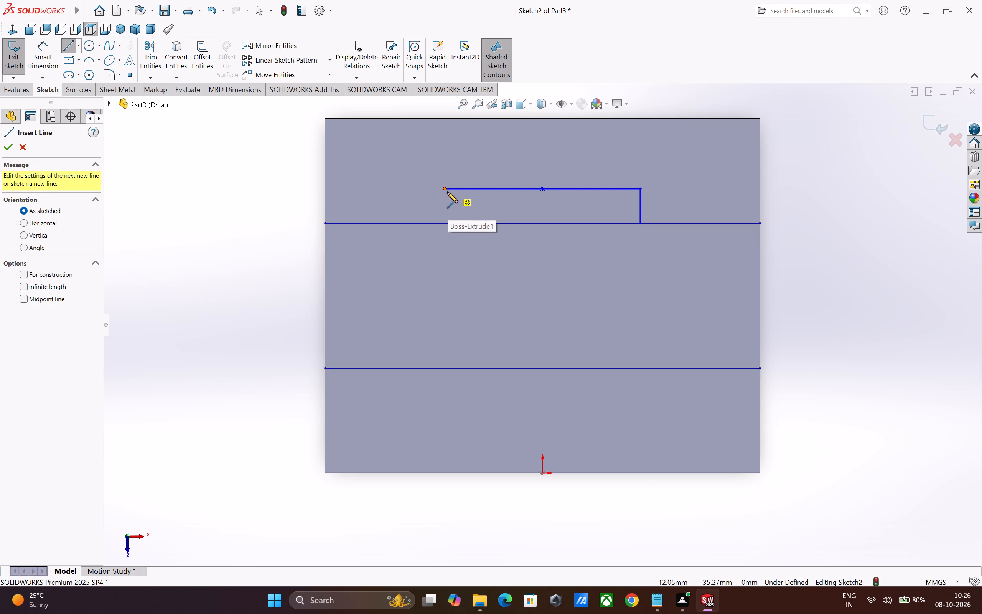
click(444, 224)
key(Escape)
key(Escape)
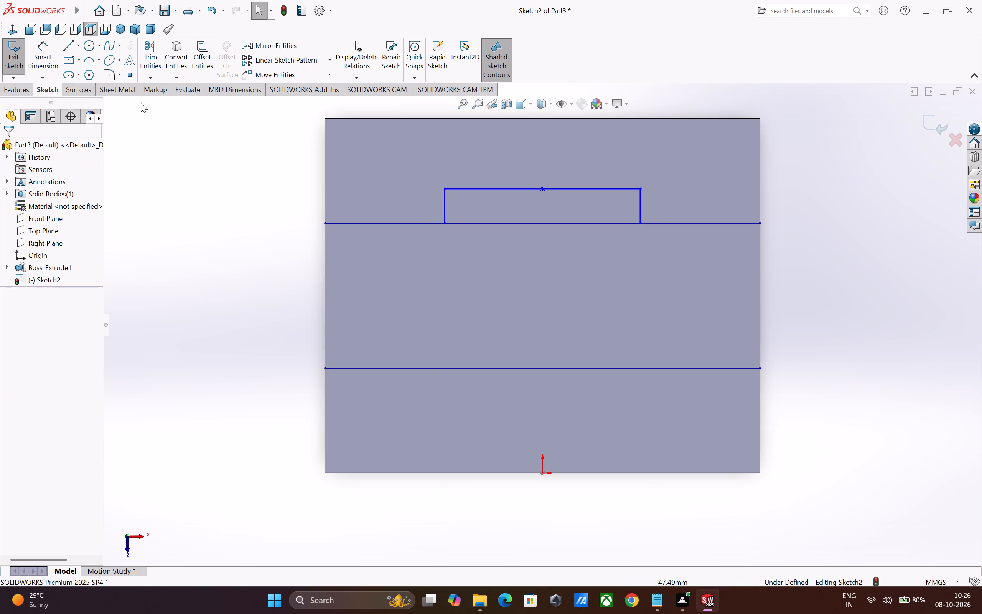
Trim away the portion of the upper line between the raised step's two vertical sides.
drag(148, 50, 153, 55)
drag(501, 272, 511, 216)
key(Escape)
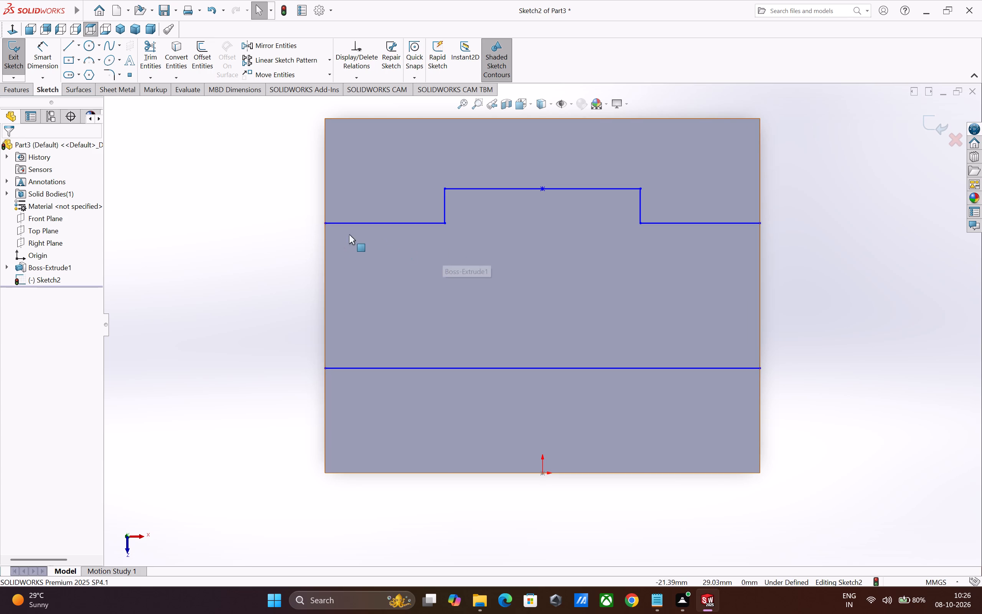
Dimension the raised step to 26 mm wide and both of its vertical sides to 6 mm.
drag(43, 67, 49, 69)
click(505, 189)
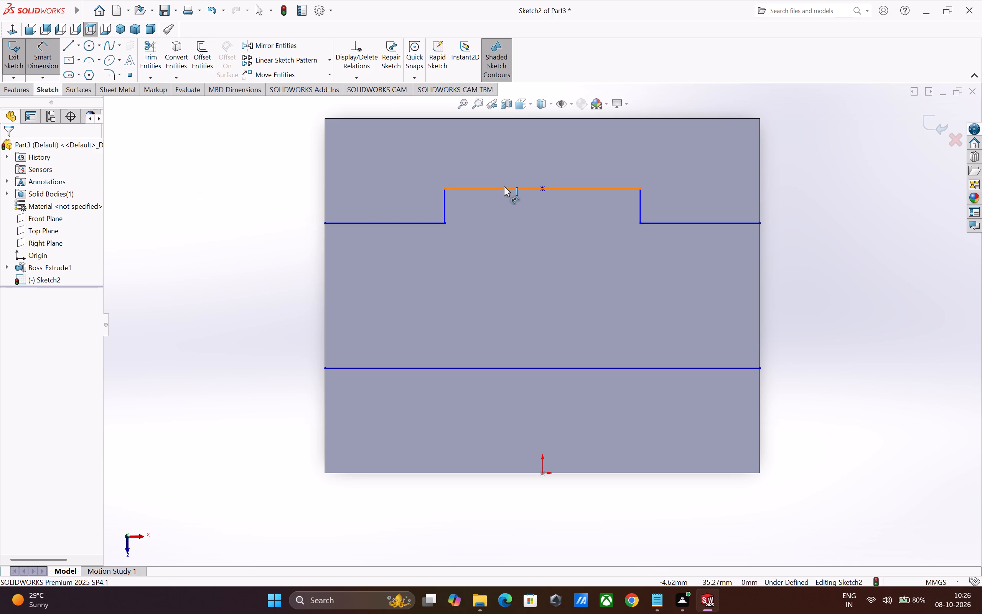
click(497, 167)
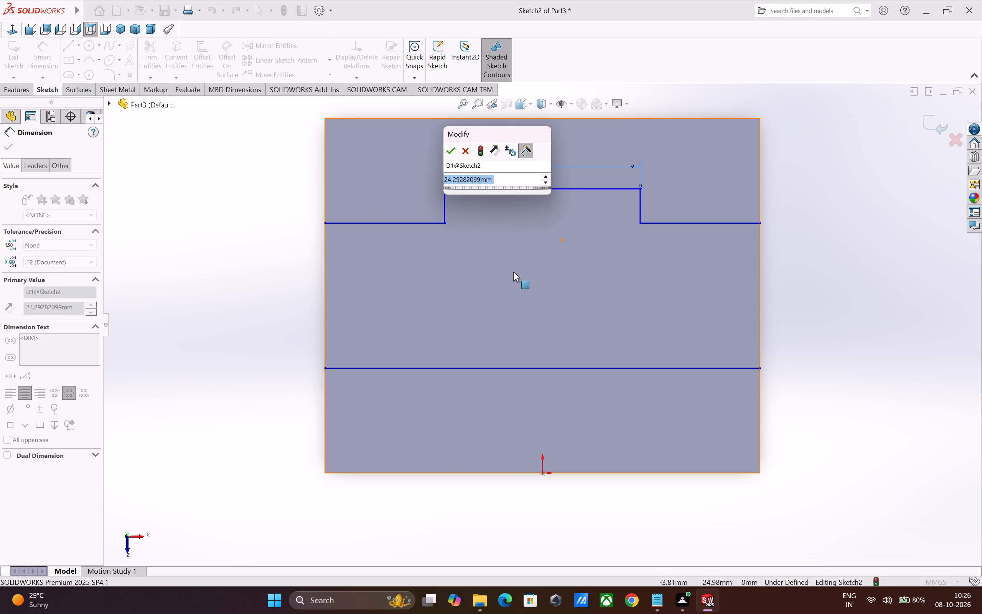
key(2)
key(6)
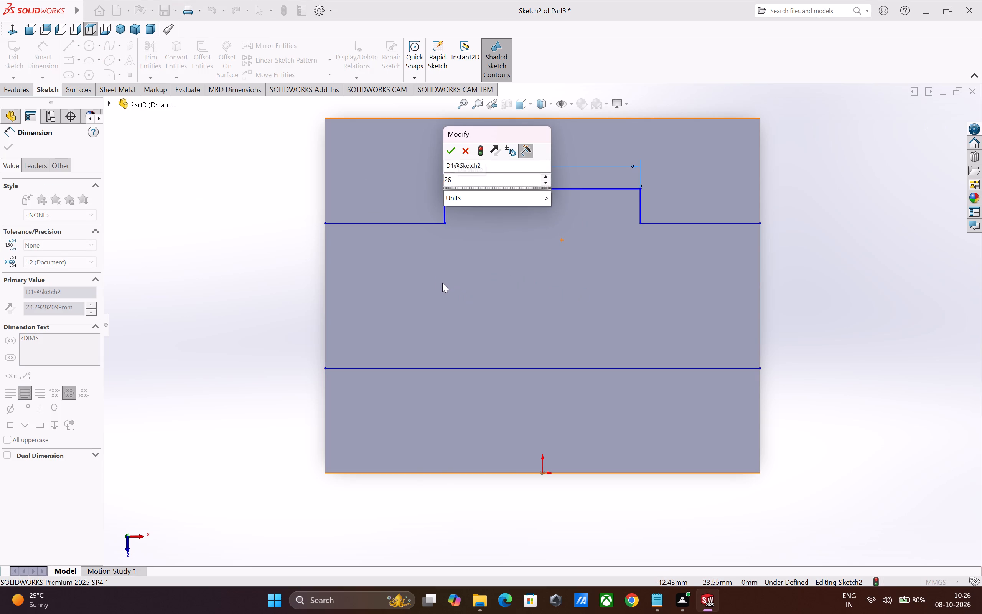
key(Return)
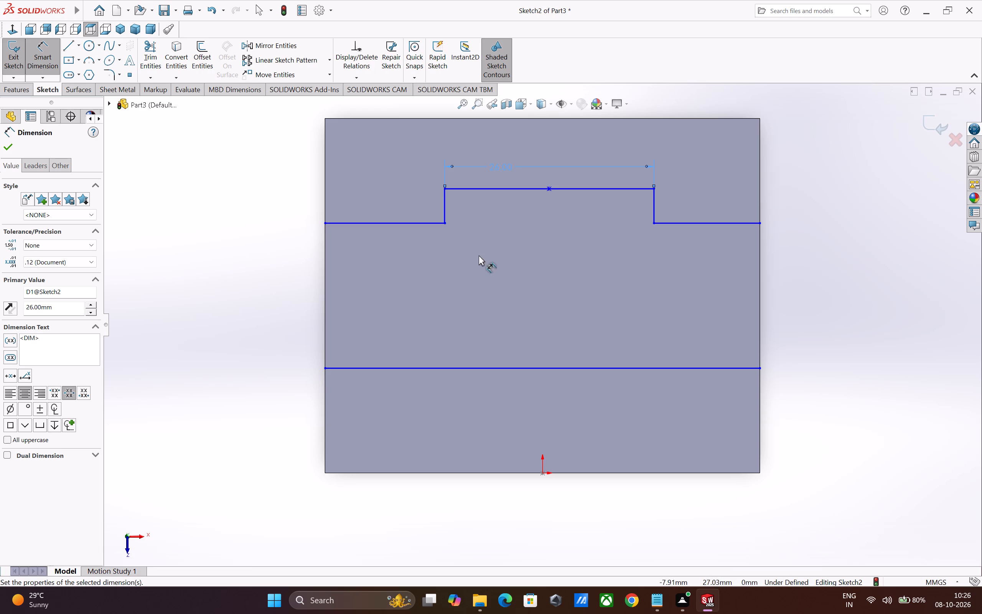
click(654, 202)
click(675, 206)
key(6)
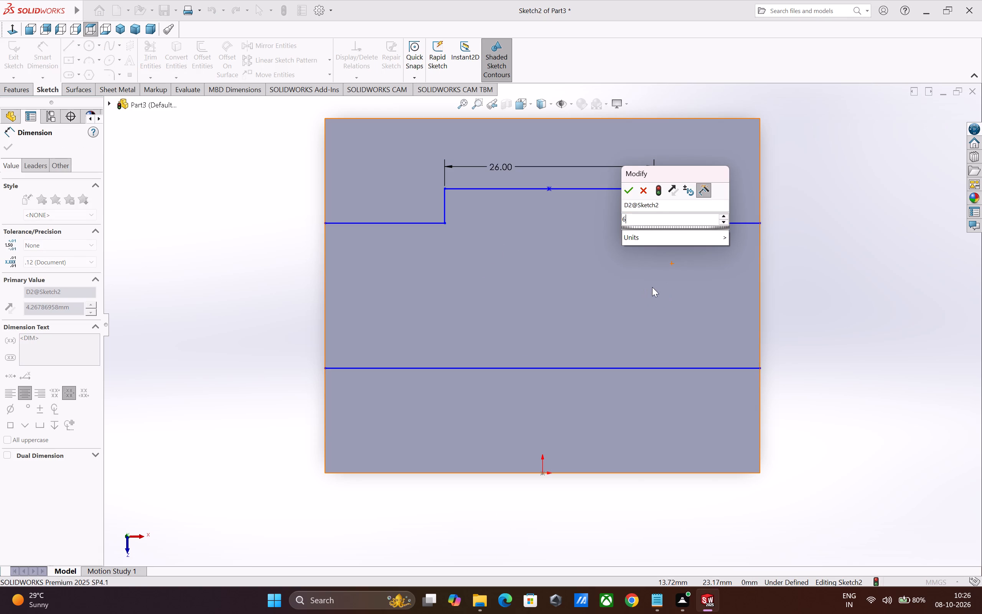
key(Return)
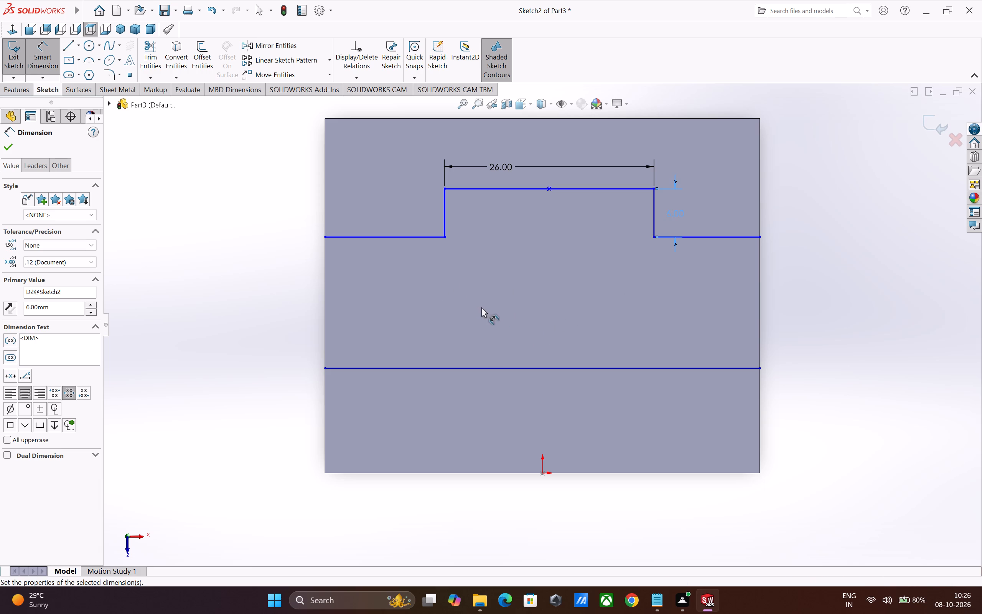
click(443, 213)
click(417, 215)
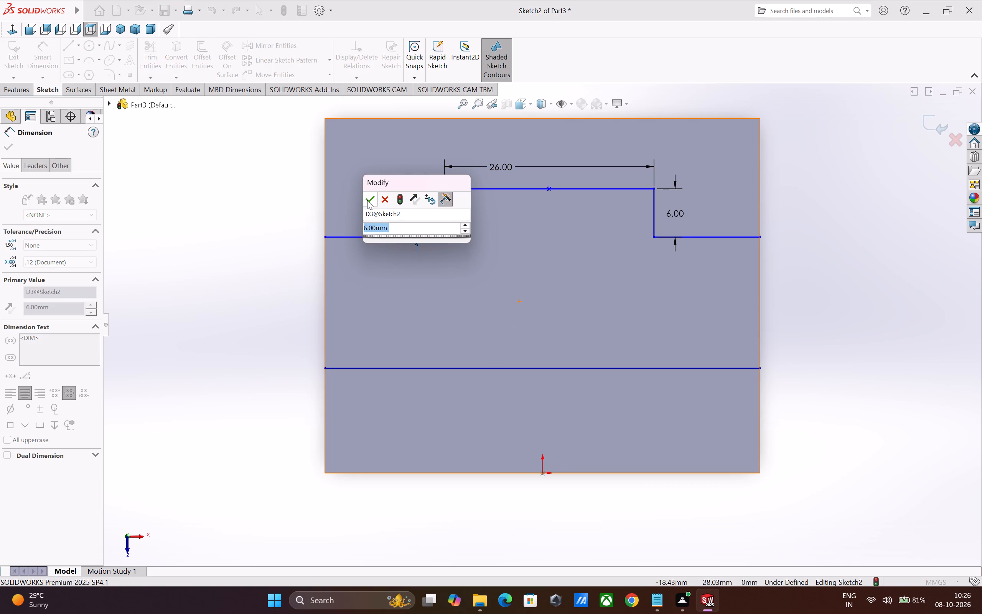
click(367, 200)
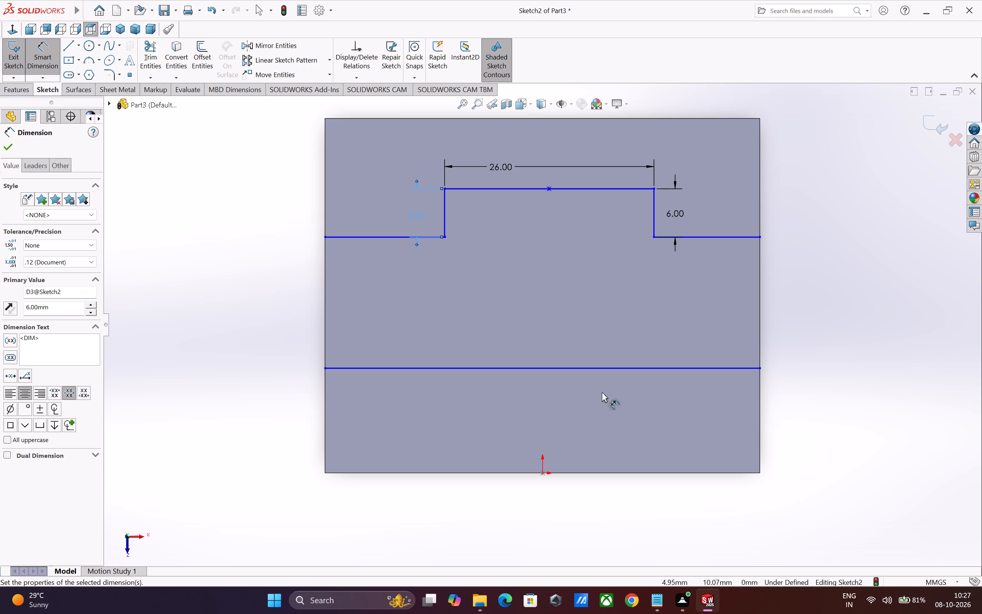
Dimension the horizontal line left of the raised step to 14 mm.
click(374, 237)
click(378, 280)
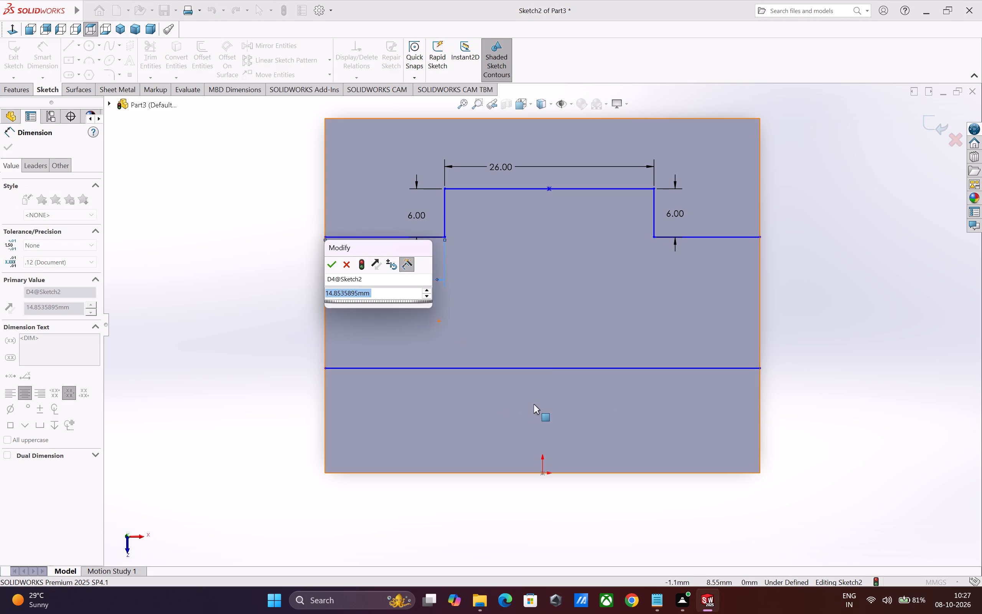
key(1)
key(4)
key(Return)
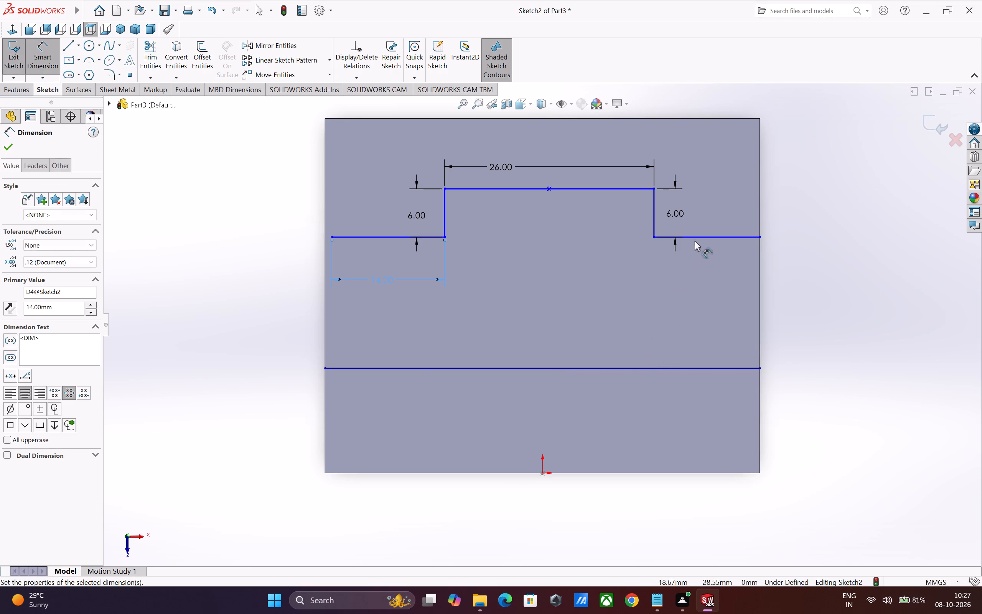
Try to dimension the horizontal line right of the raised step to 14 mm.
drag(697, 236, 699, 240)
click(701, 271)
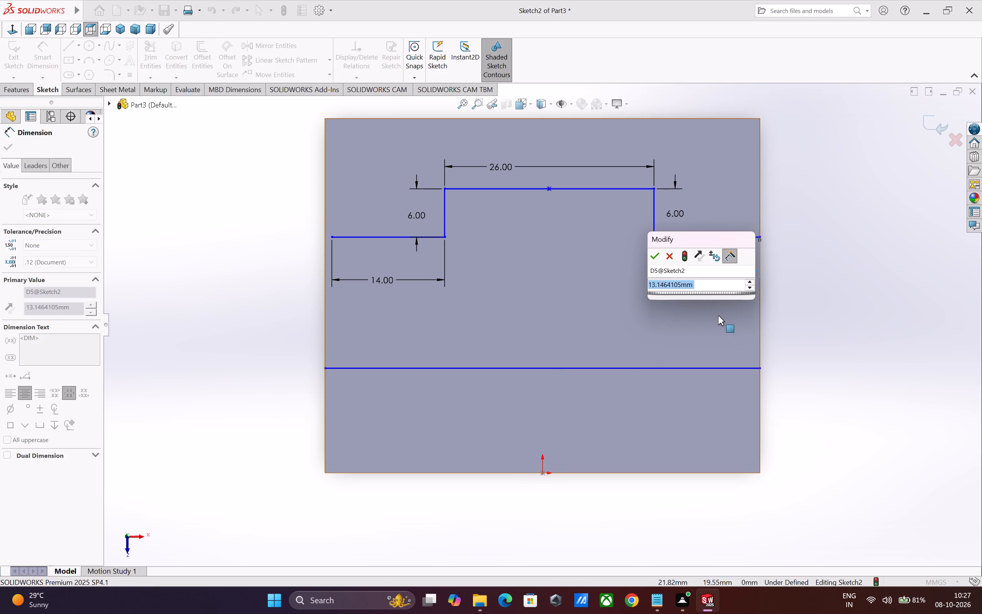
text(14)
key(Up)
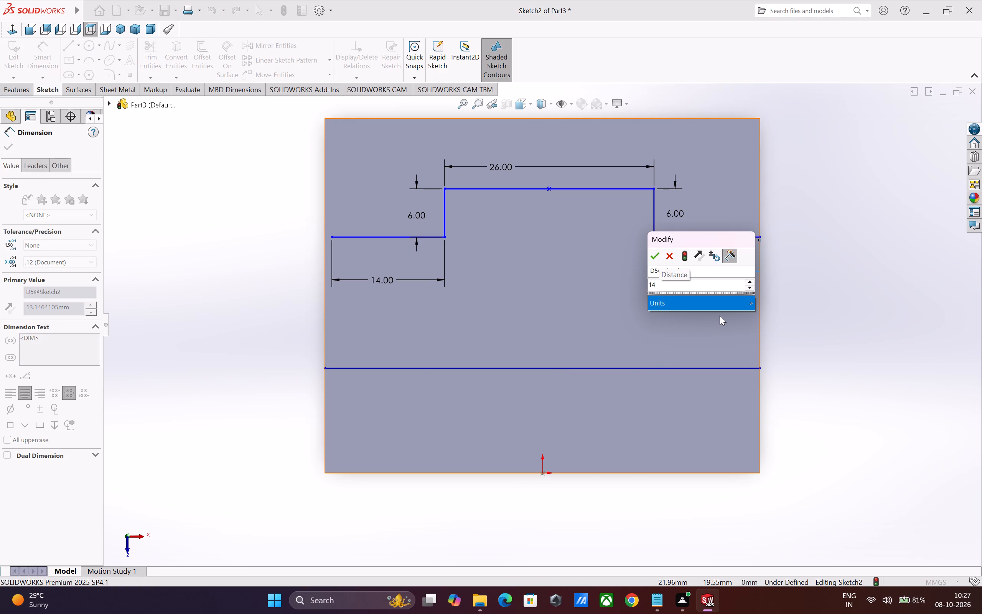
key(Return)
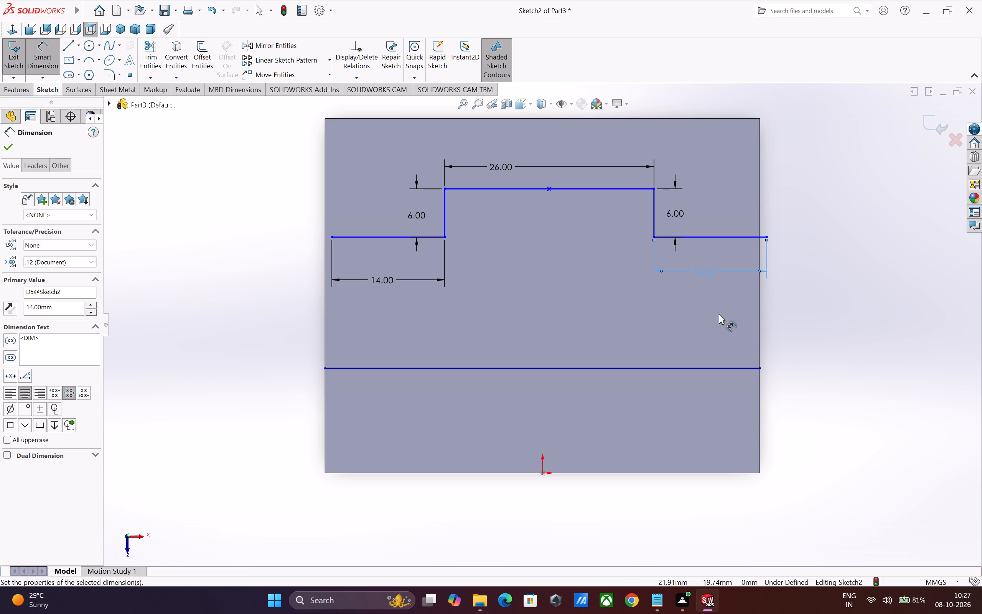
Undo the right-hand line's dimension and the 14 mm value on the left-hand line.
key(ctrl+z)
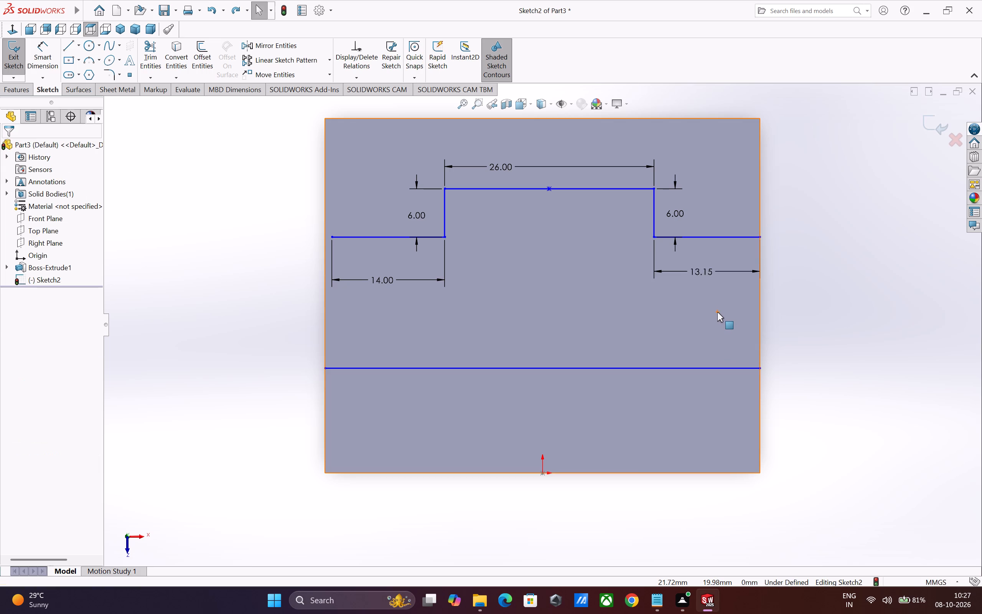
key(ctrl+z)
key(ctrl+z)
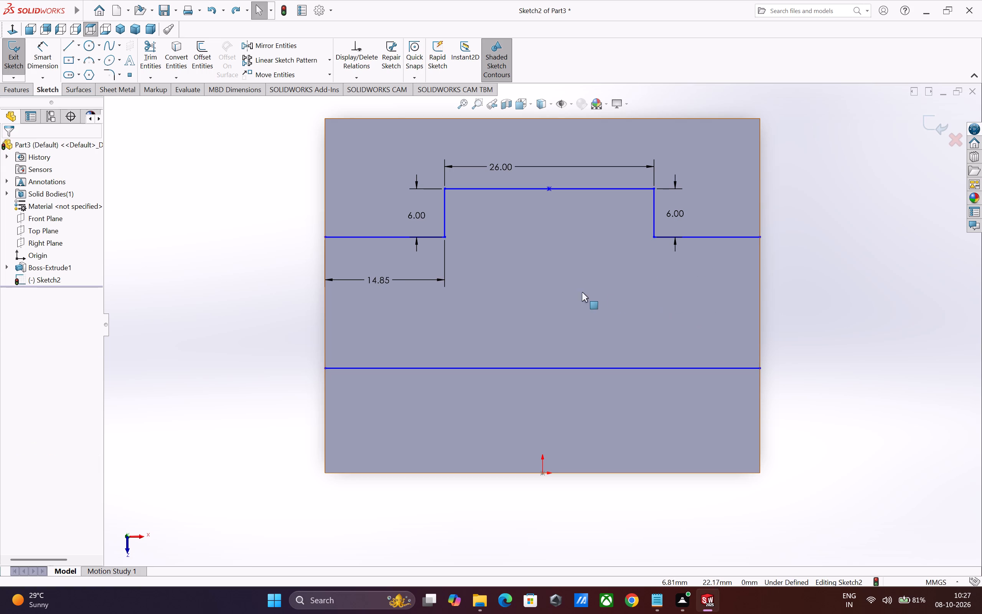
Delete the midpoint point on the raised step's 26 mm line.
click(548, 188)
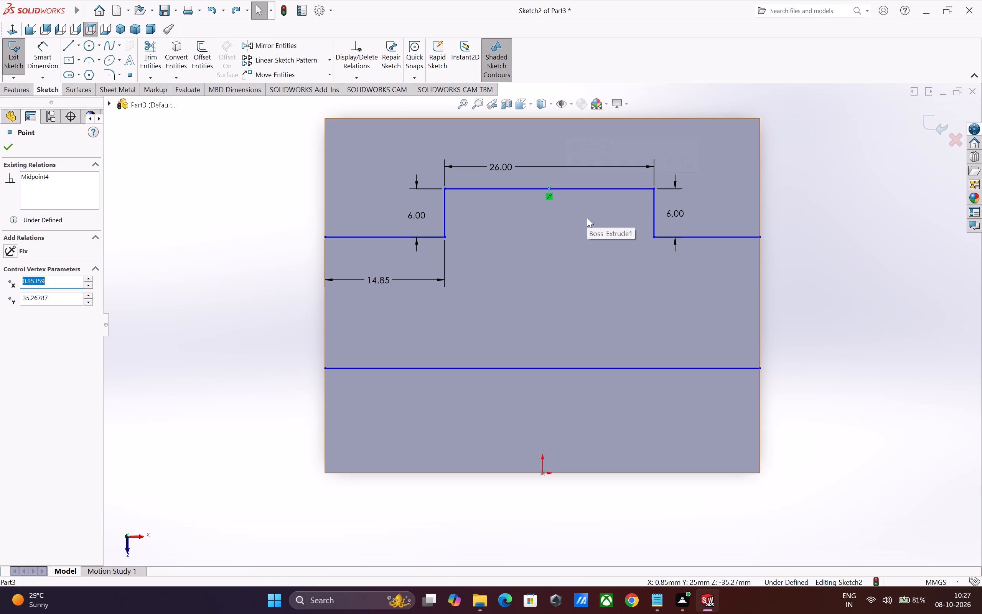
key(Delete)
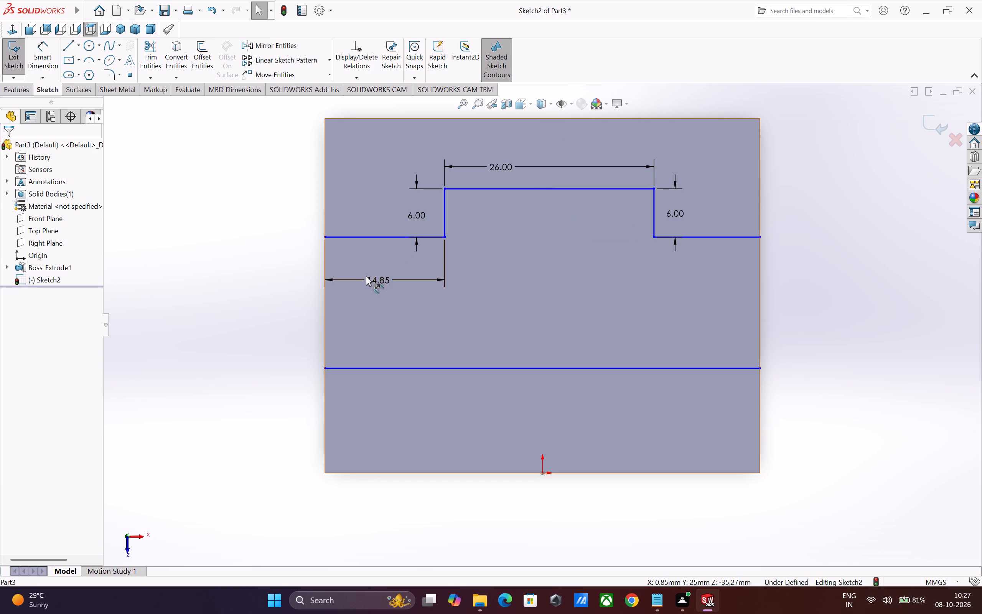
Set the length of the horizontal line left of the raised step to 14 mm.
double_click(375, 278)
key(1)
key(4)
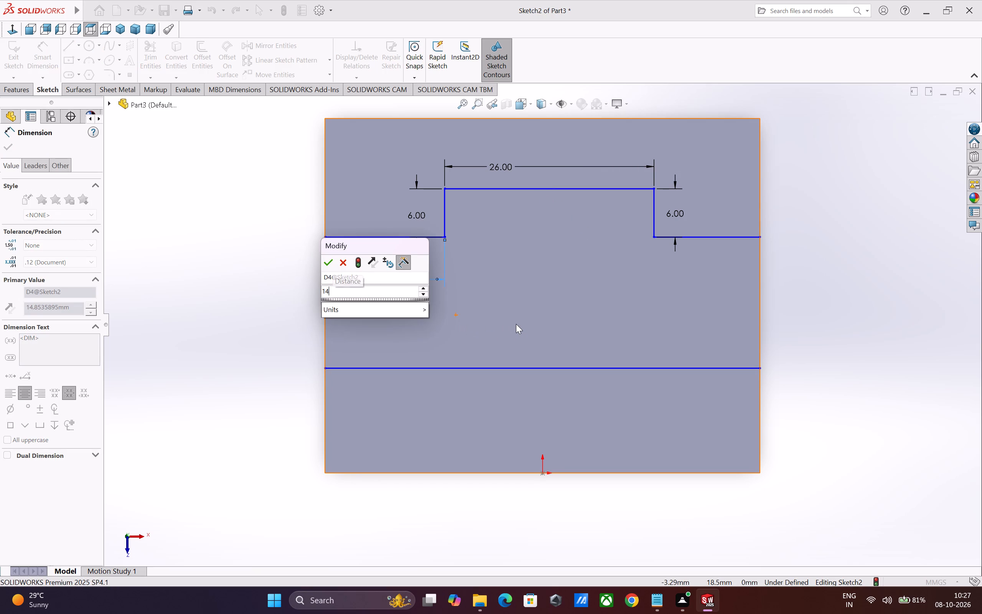
key(Return)
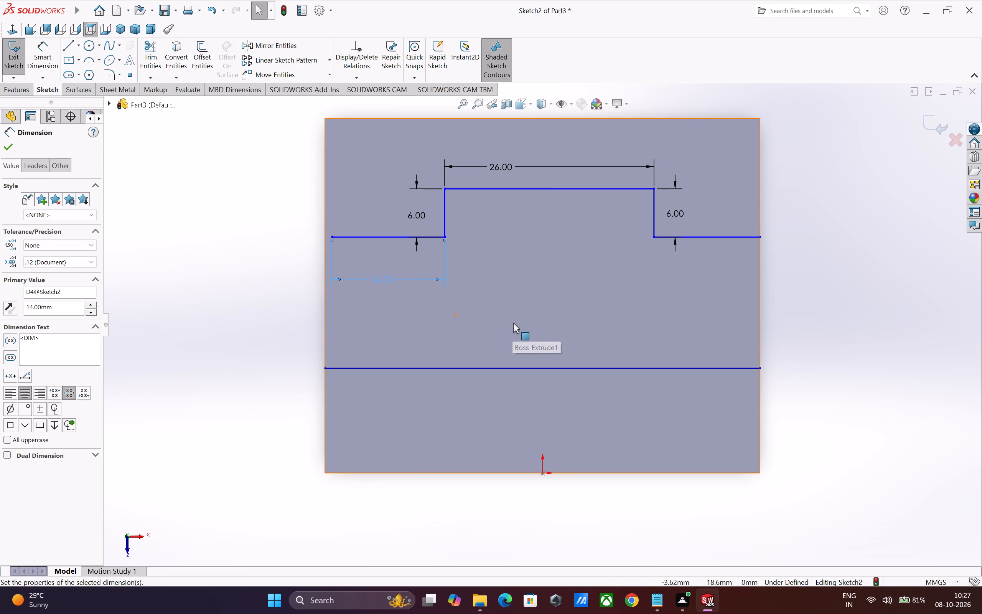
key(ctrl+z)
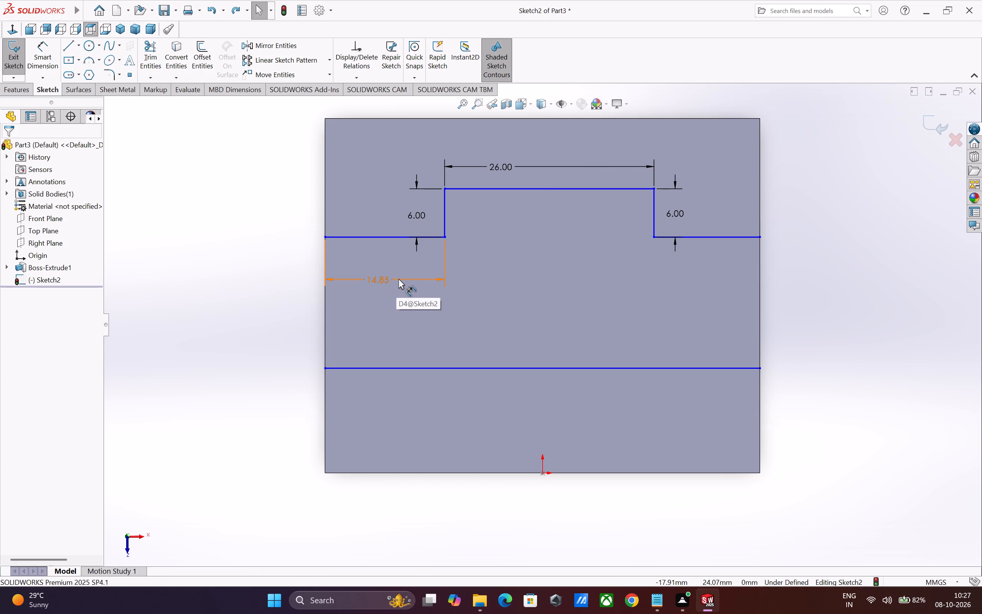
key(ctrl+y)
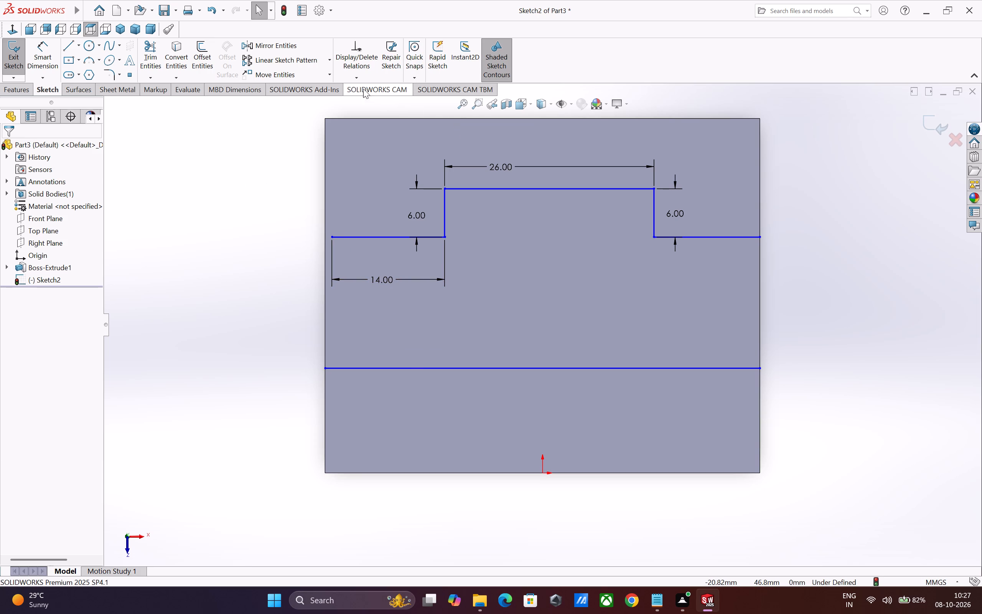
Add a coincident relation between the outer endpoint of the 14 mm line and the block's left edge.
click(352, 76)
click(362, 101)
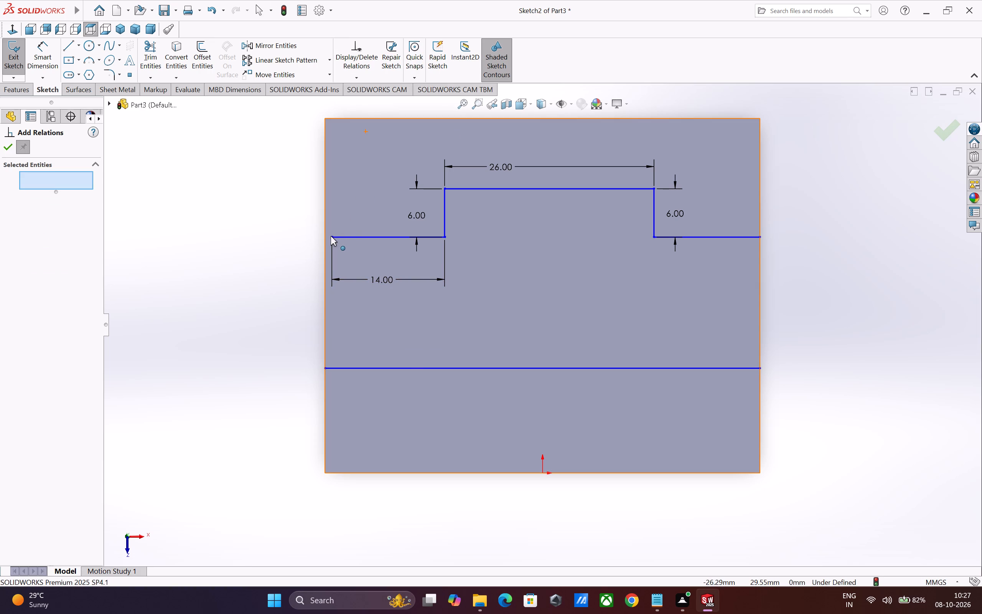
click(331, 236)
click(324, 238)
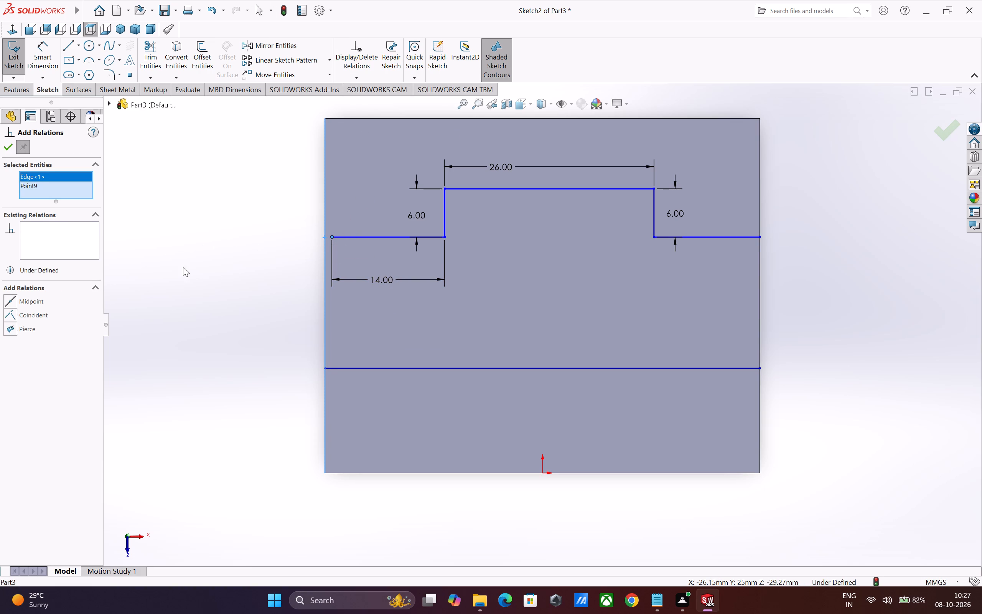
click(14, 315)
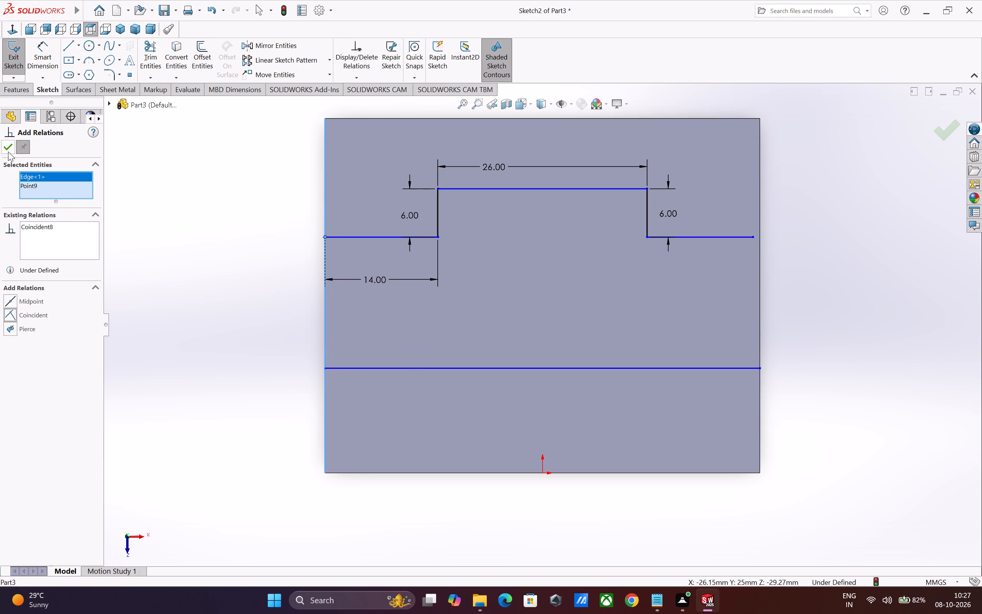
Add a coincident relation between the outer endpoint of the horizontal line right of the raised step and the block's right edge.
click(7, 149)
click(167, 281)
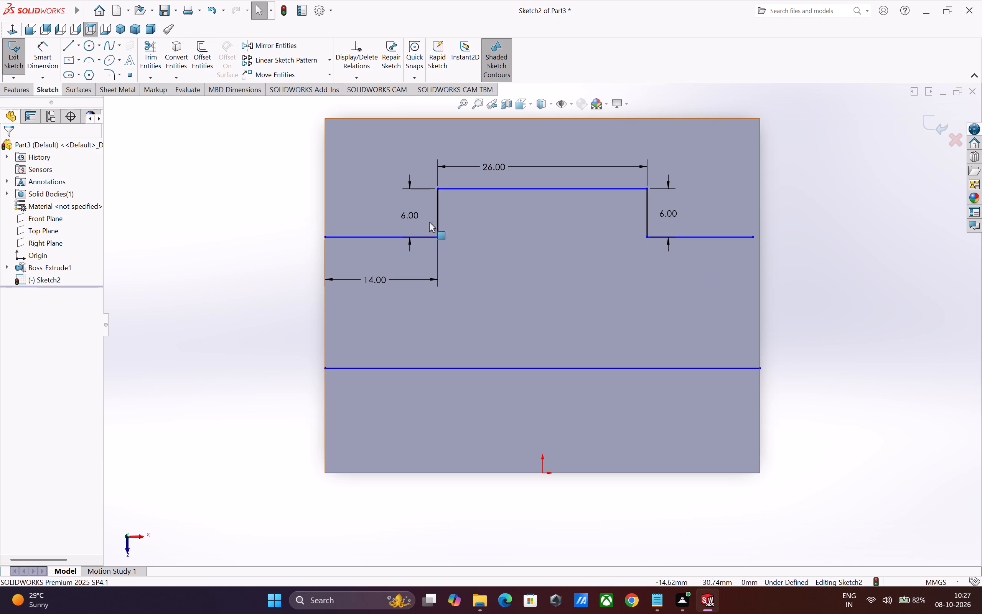
click(752, 236)
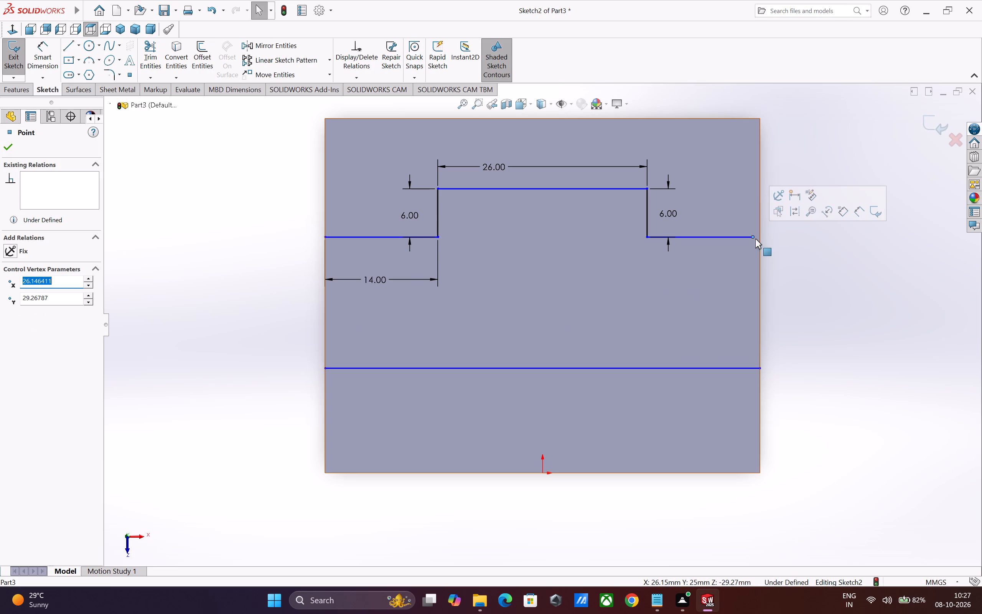
ctrl+click(760, 240)
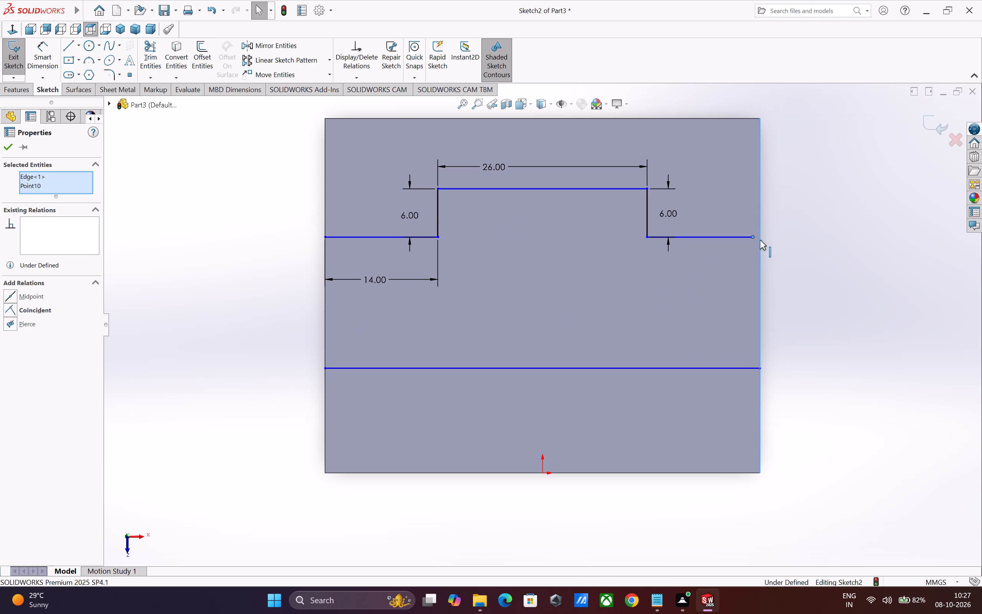
click(34, 310)
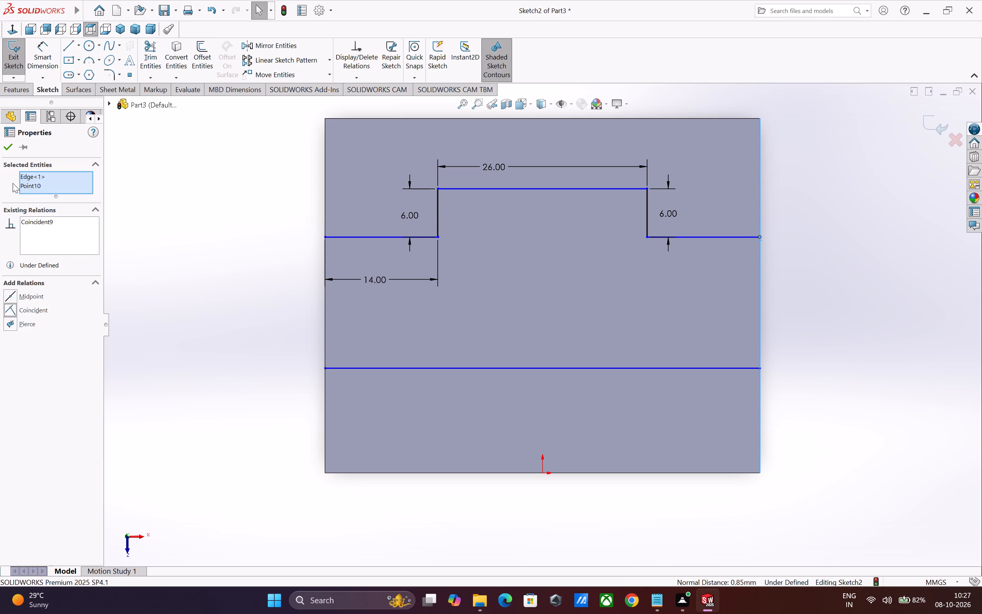
click(5, 148)
key(Escape)
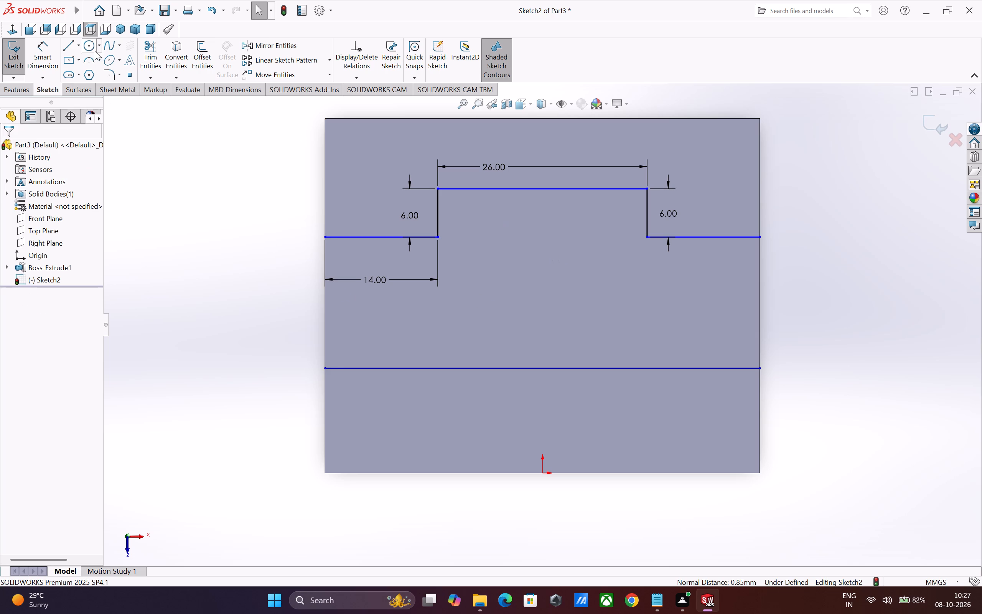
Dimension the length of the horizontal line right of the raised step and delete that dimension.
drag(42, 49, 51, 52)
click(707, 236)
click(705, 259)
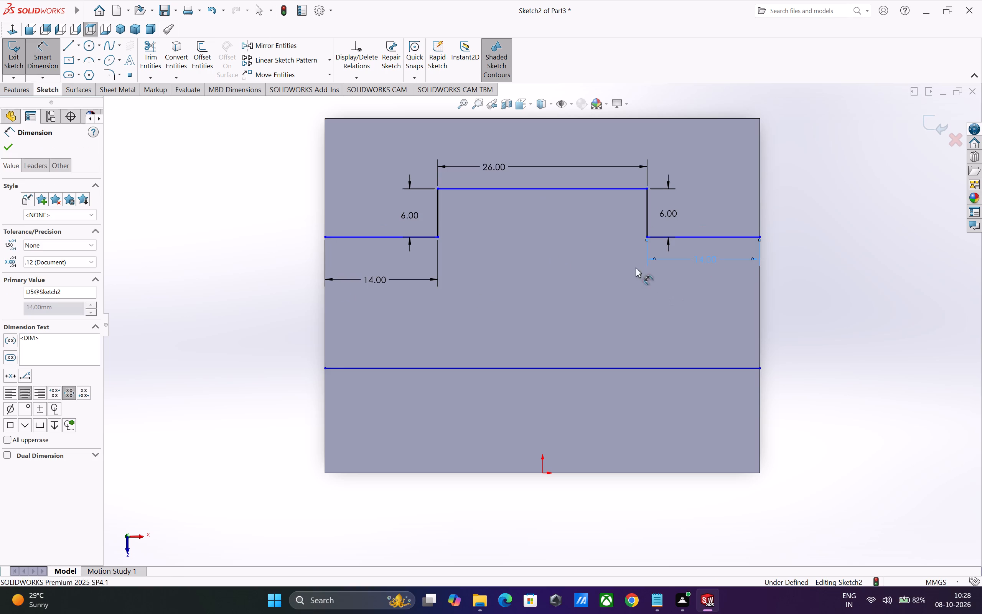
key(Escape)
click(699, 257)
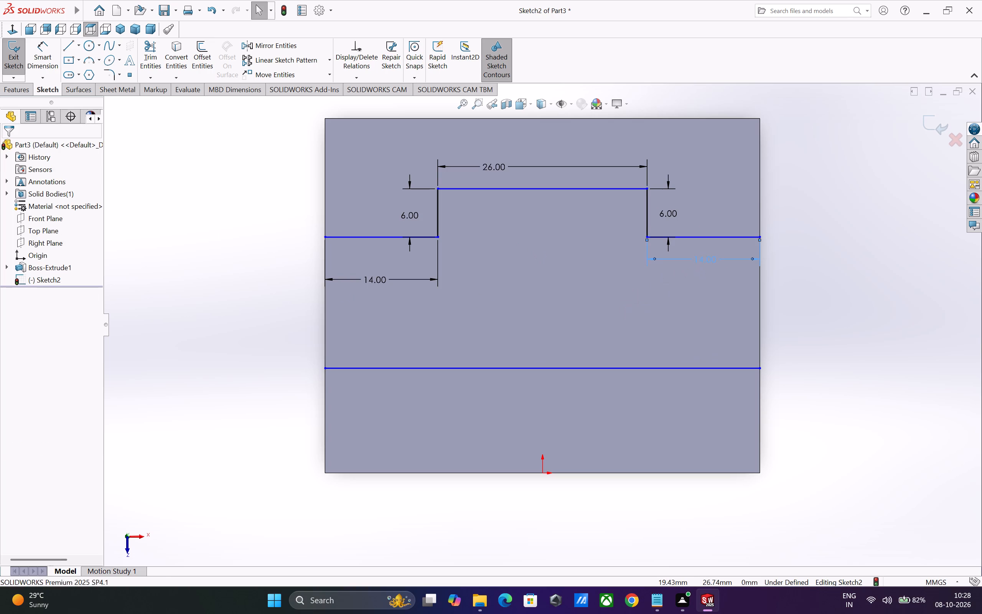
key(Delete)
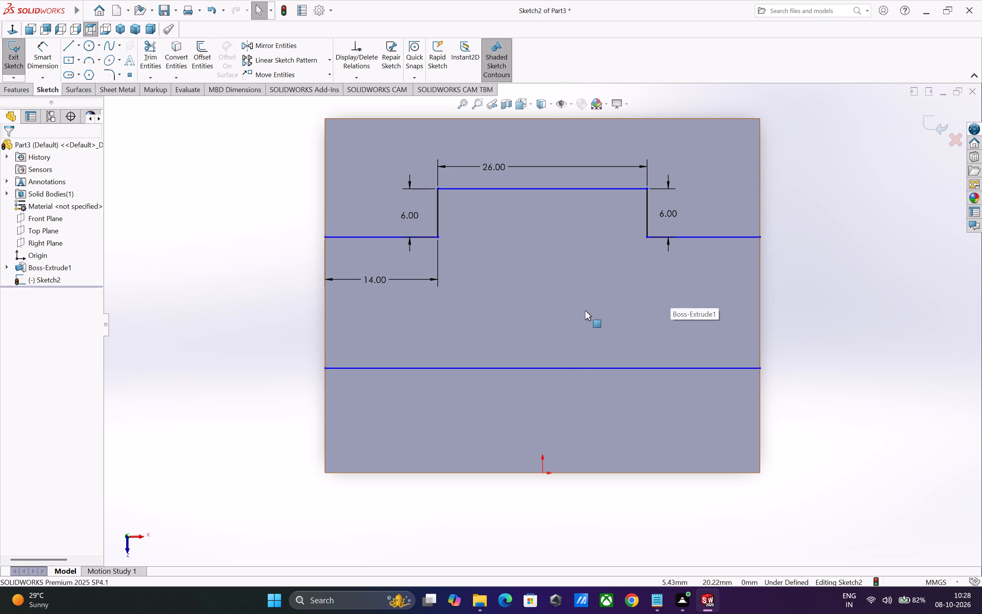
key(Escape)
Delete the 54 mm horizontal line below the stepped profile.
click(580, 368)
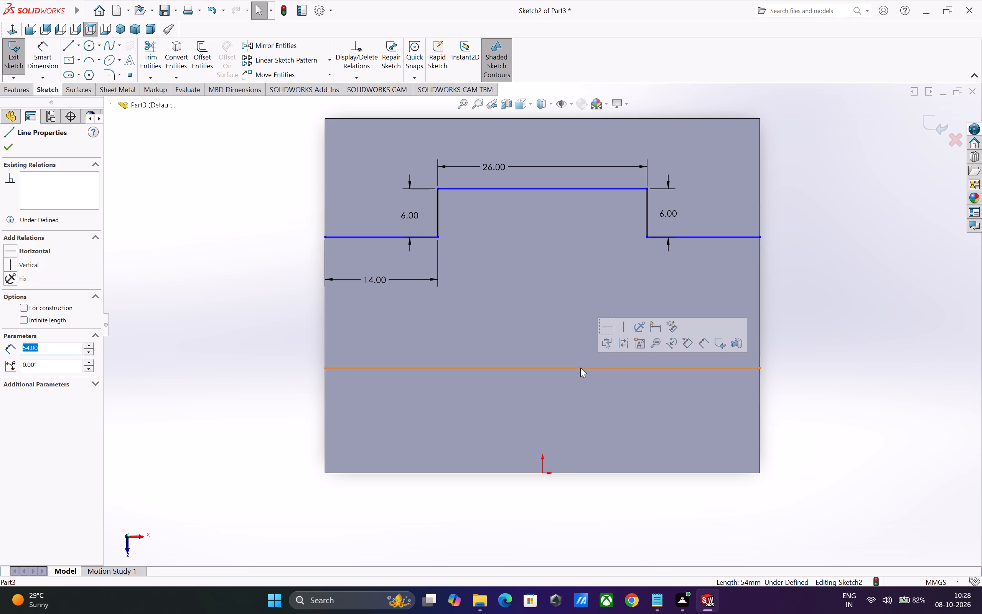
key(Delete)
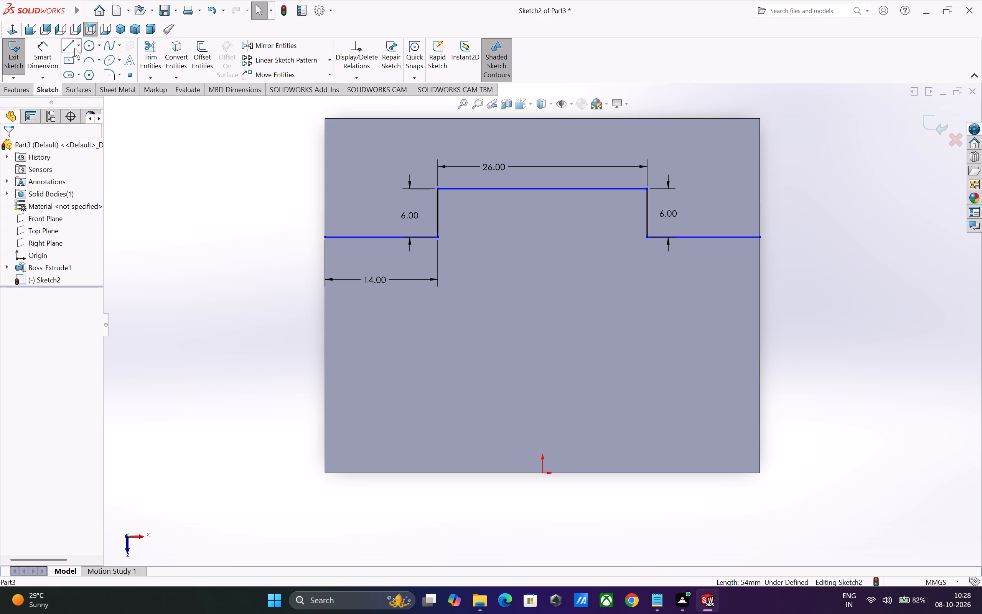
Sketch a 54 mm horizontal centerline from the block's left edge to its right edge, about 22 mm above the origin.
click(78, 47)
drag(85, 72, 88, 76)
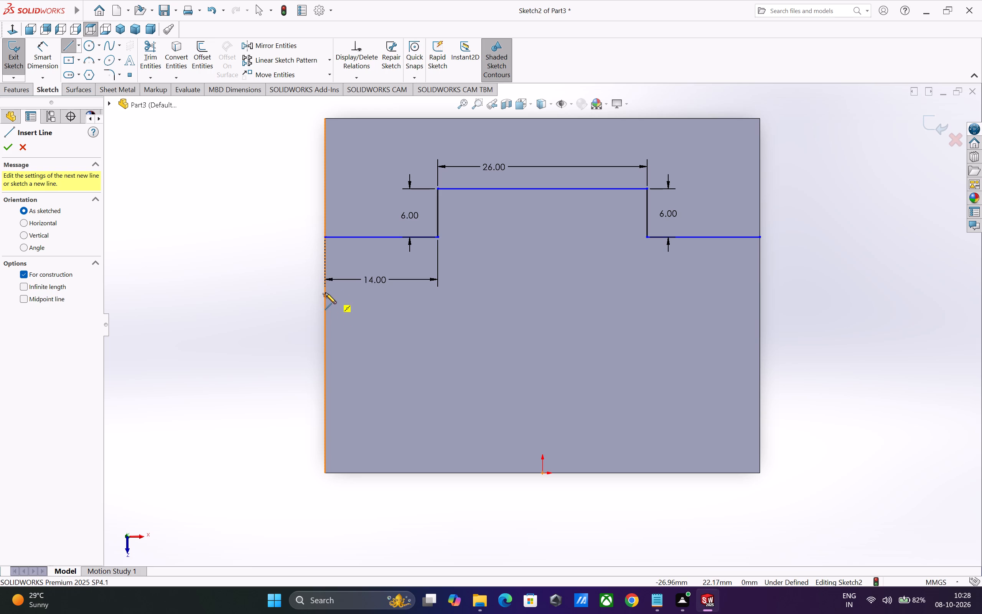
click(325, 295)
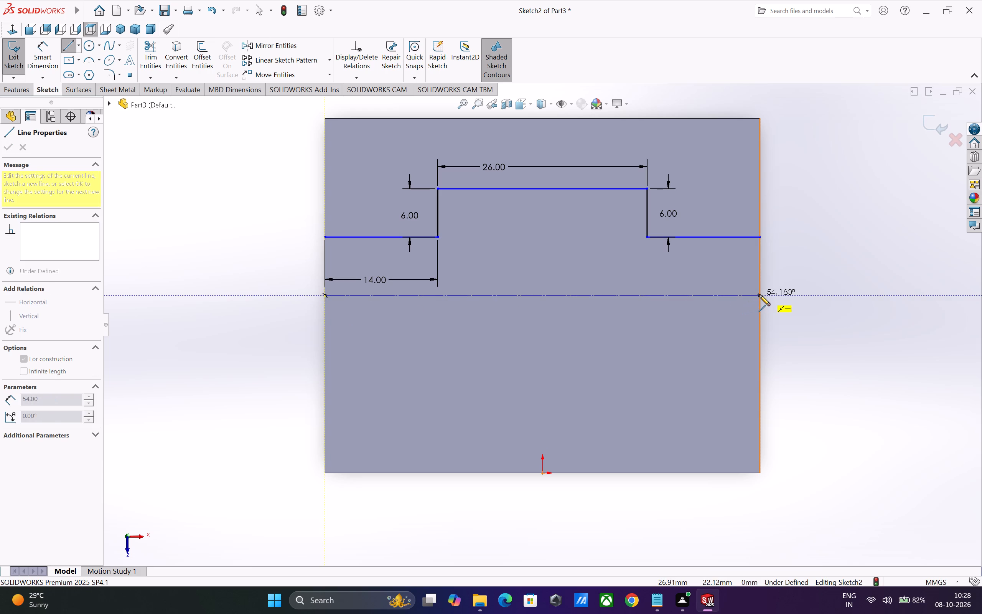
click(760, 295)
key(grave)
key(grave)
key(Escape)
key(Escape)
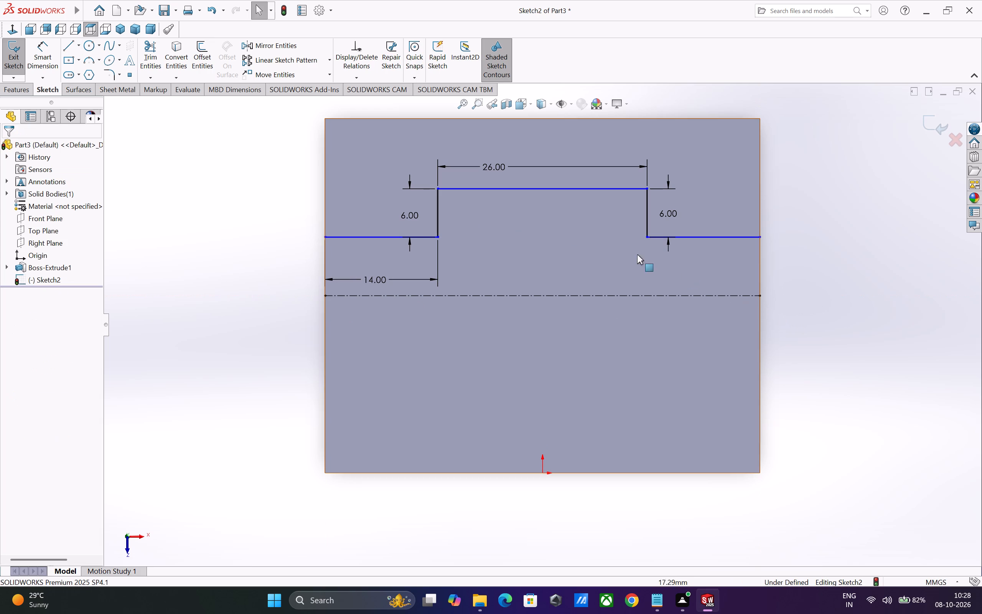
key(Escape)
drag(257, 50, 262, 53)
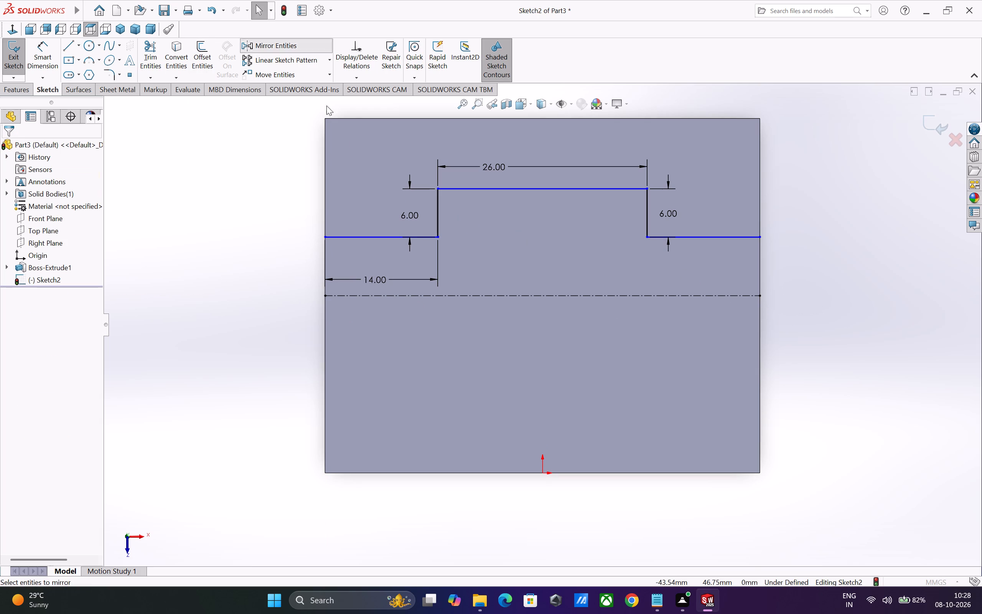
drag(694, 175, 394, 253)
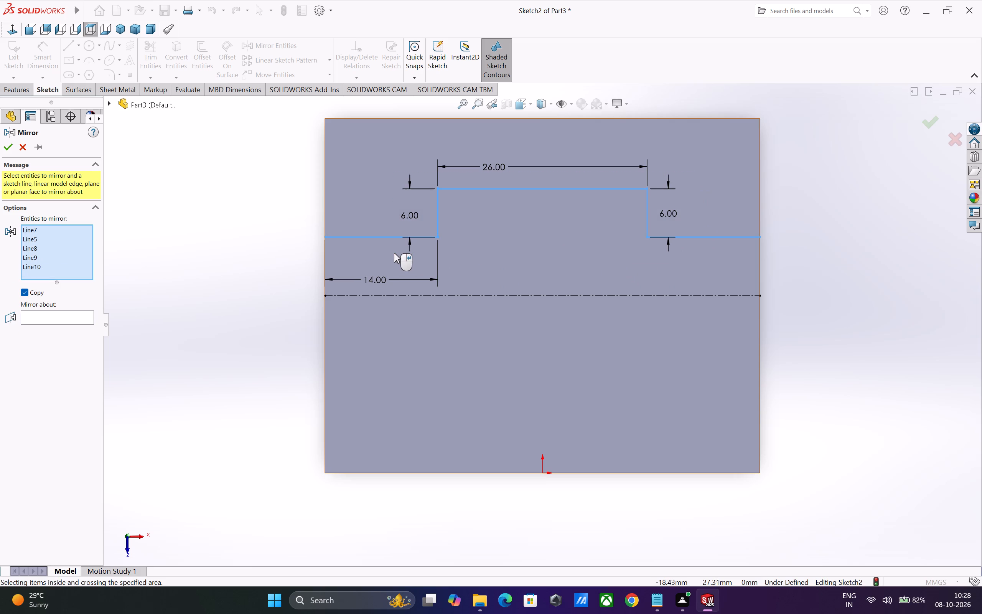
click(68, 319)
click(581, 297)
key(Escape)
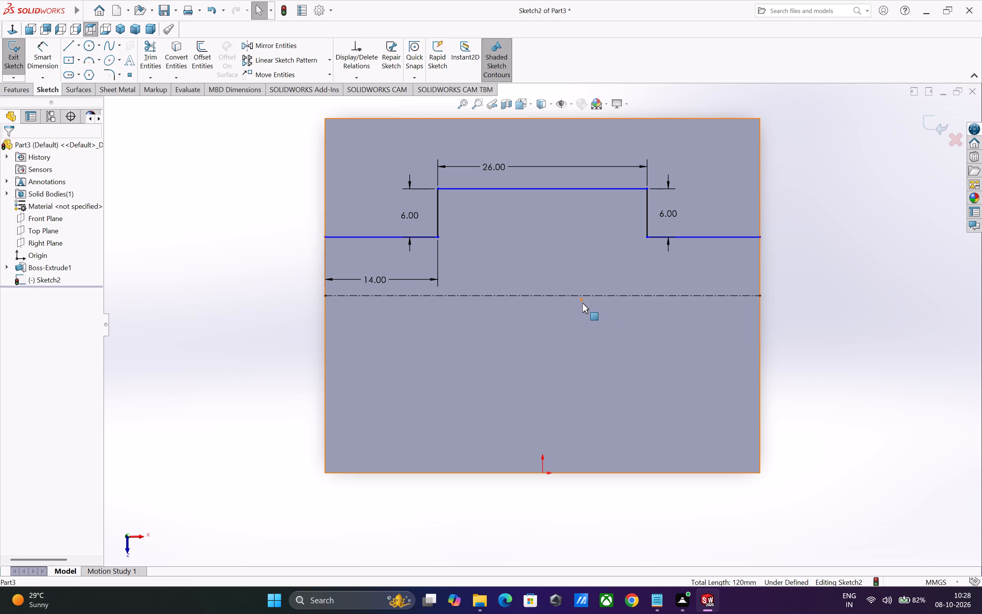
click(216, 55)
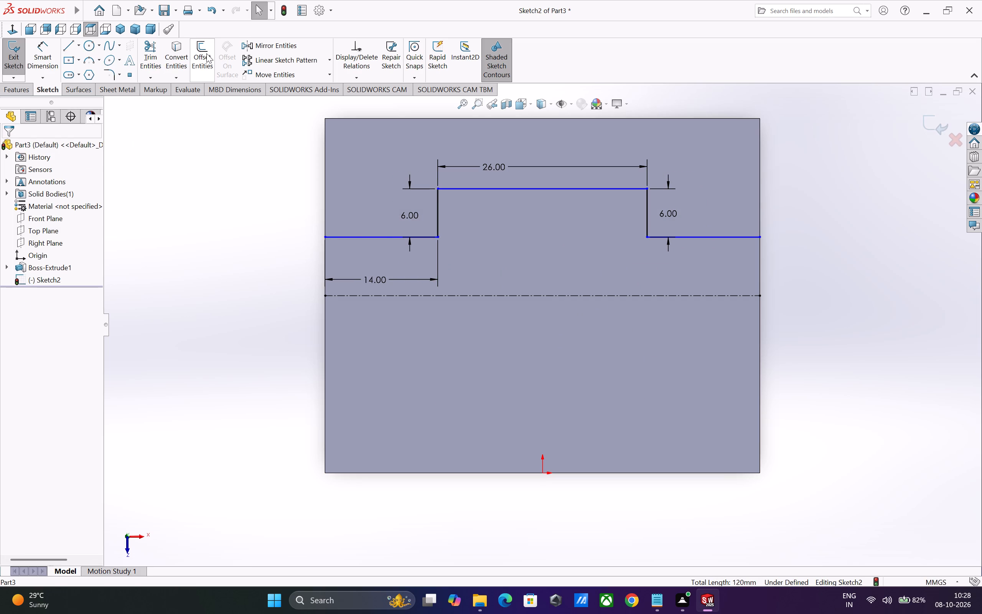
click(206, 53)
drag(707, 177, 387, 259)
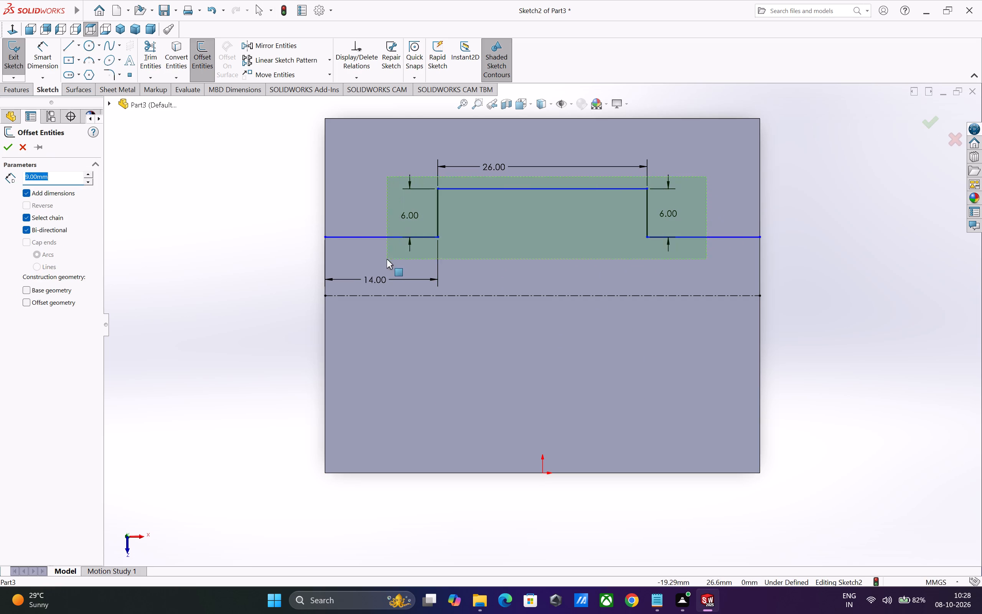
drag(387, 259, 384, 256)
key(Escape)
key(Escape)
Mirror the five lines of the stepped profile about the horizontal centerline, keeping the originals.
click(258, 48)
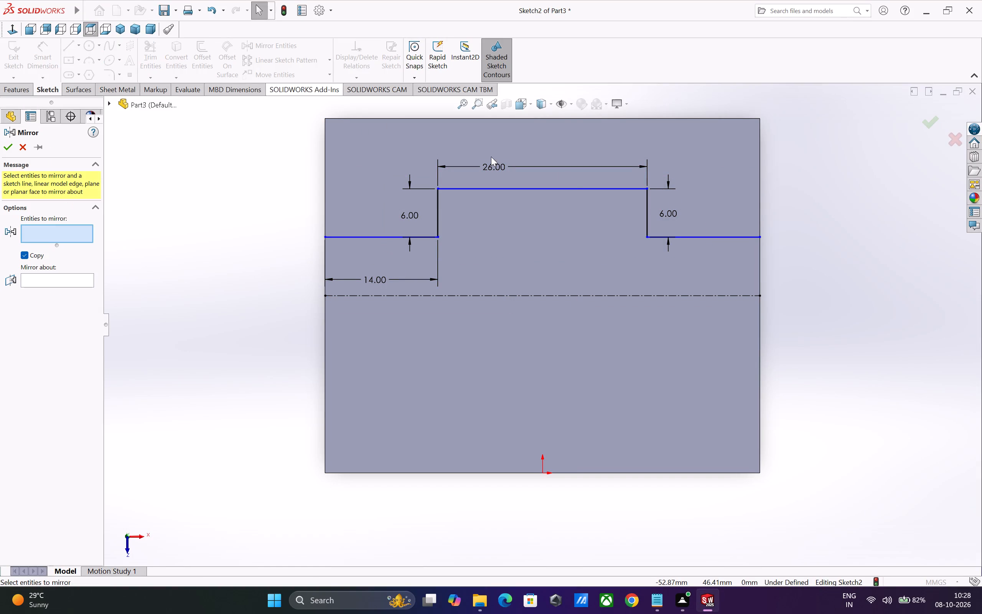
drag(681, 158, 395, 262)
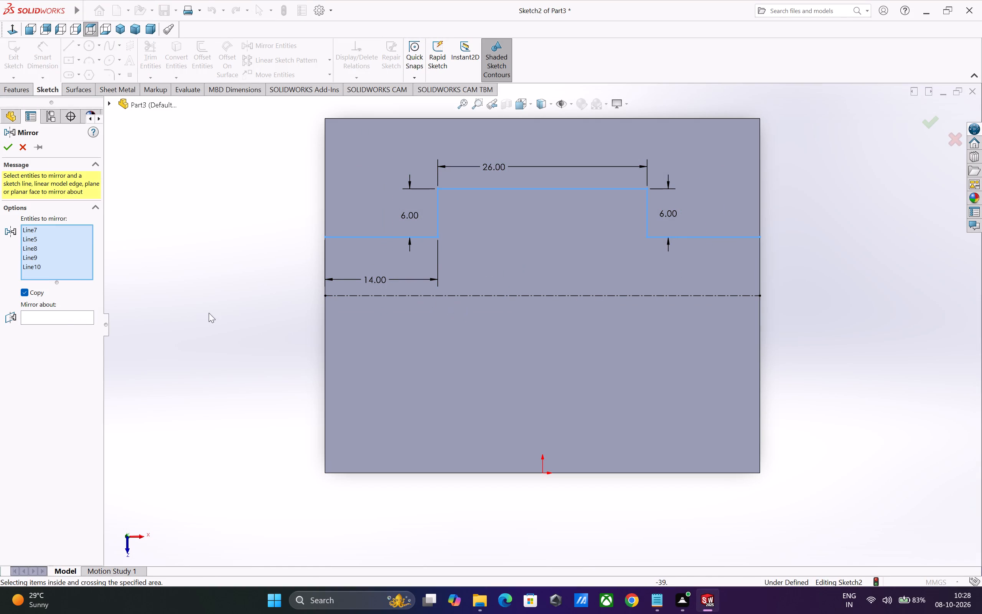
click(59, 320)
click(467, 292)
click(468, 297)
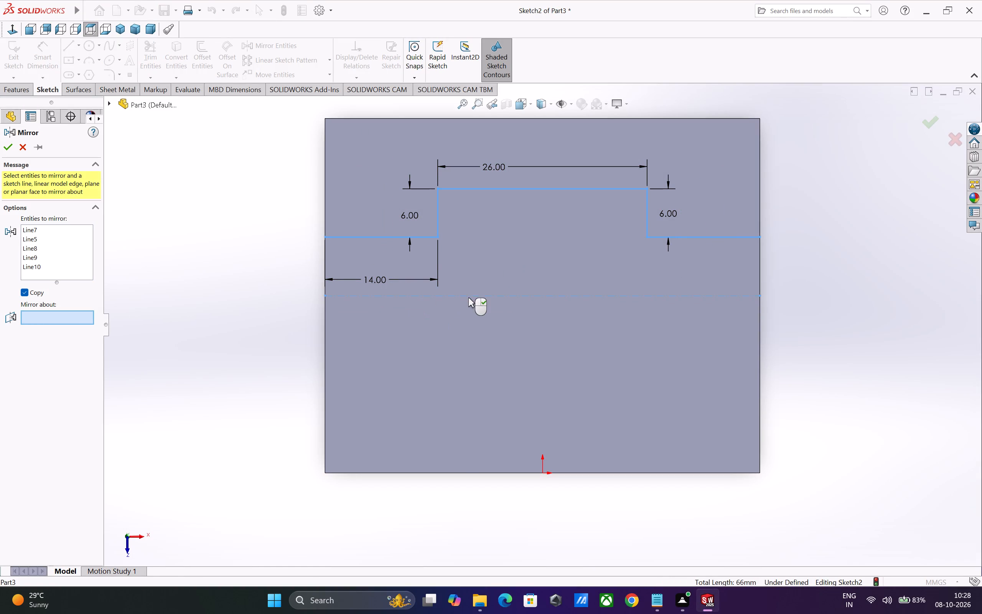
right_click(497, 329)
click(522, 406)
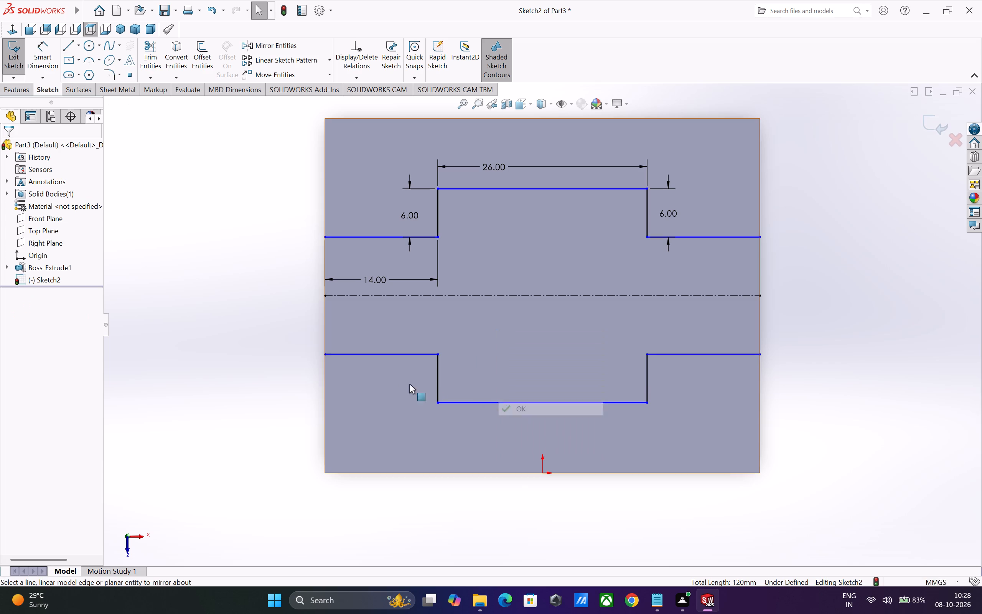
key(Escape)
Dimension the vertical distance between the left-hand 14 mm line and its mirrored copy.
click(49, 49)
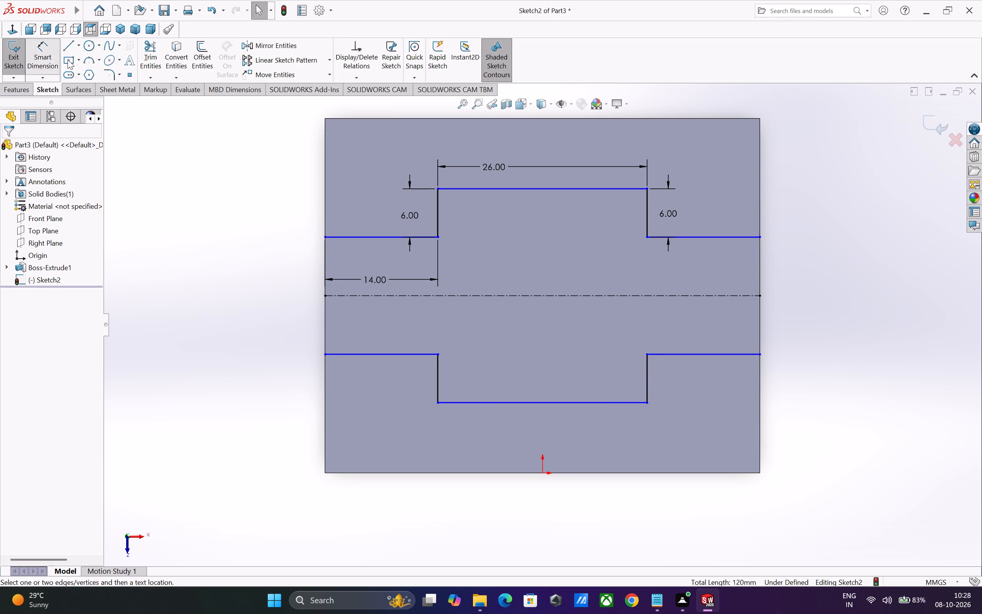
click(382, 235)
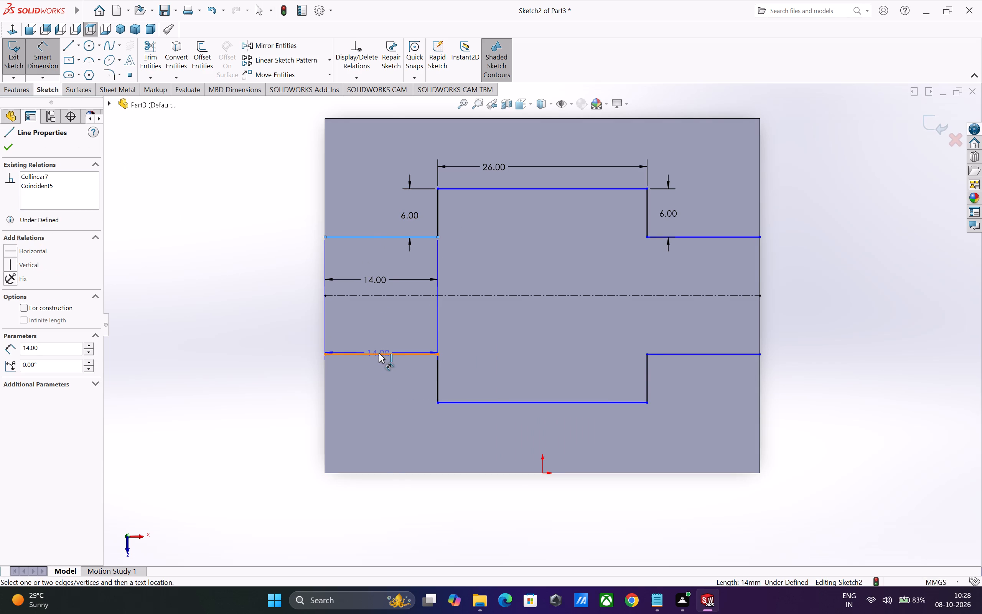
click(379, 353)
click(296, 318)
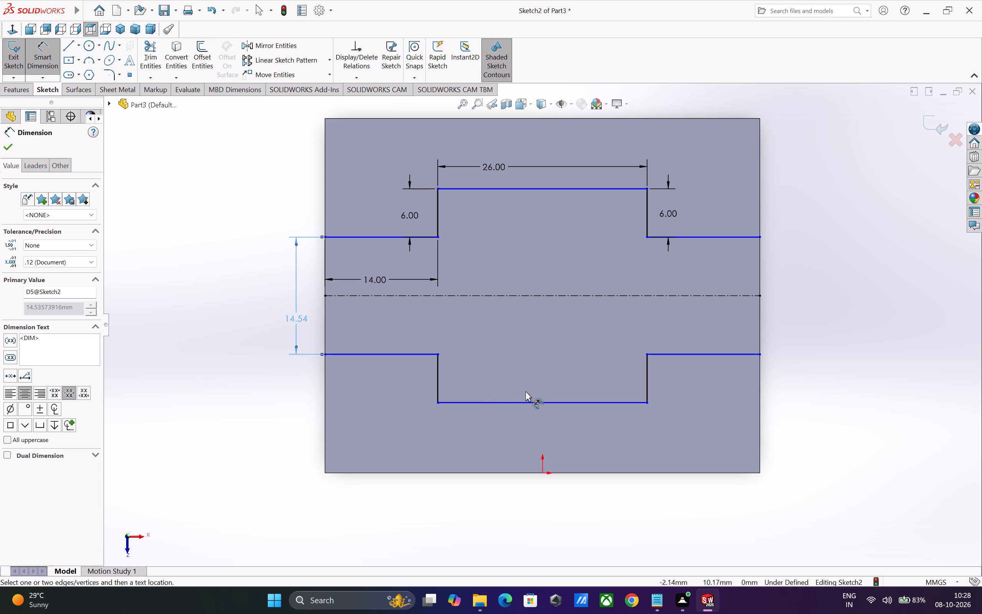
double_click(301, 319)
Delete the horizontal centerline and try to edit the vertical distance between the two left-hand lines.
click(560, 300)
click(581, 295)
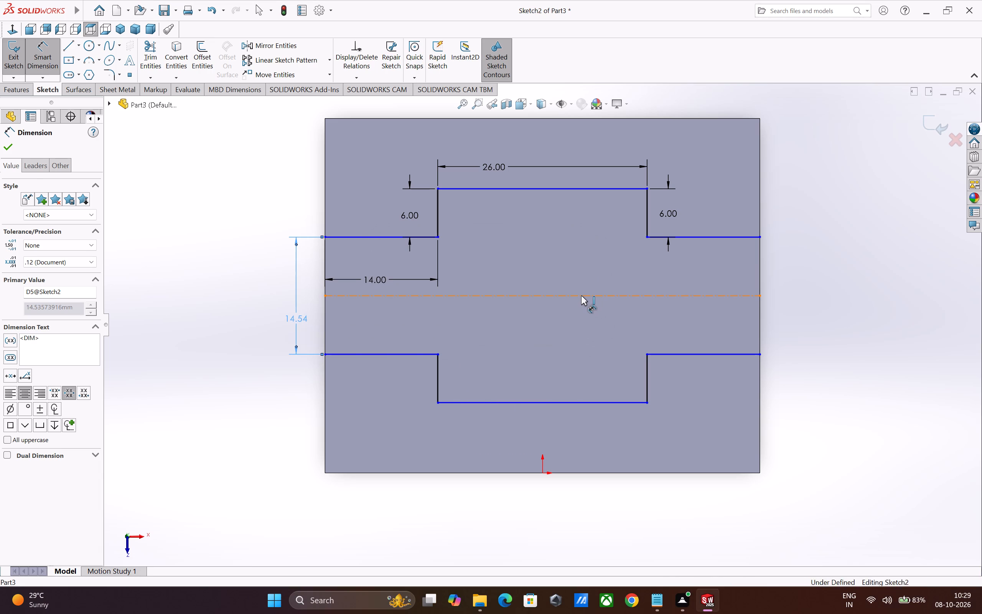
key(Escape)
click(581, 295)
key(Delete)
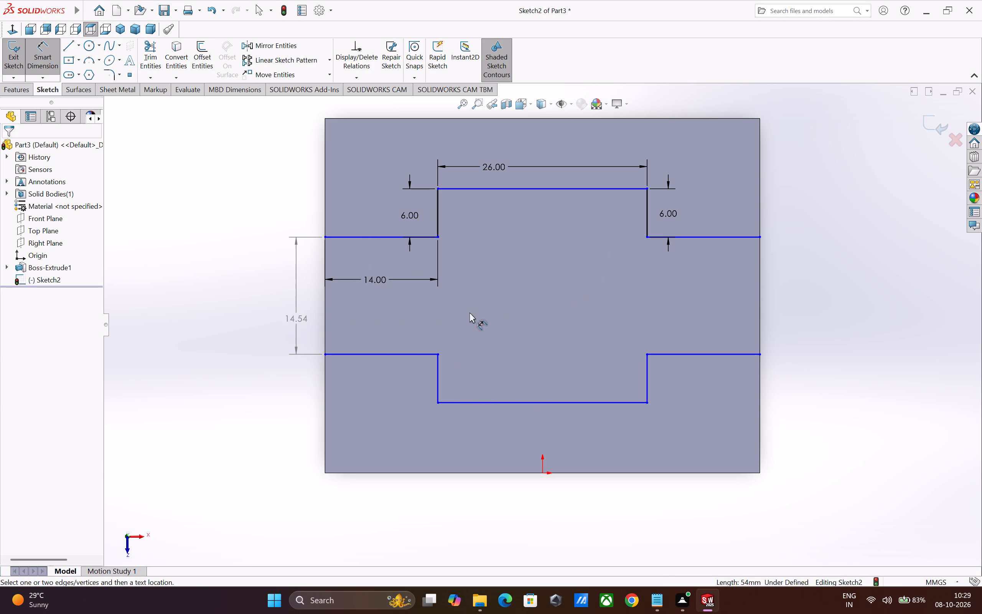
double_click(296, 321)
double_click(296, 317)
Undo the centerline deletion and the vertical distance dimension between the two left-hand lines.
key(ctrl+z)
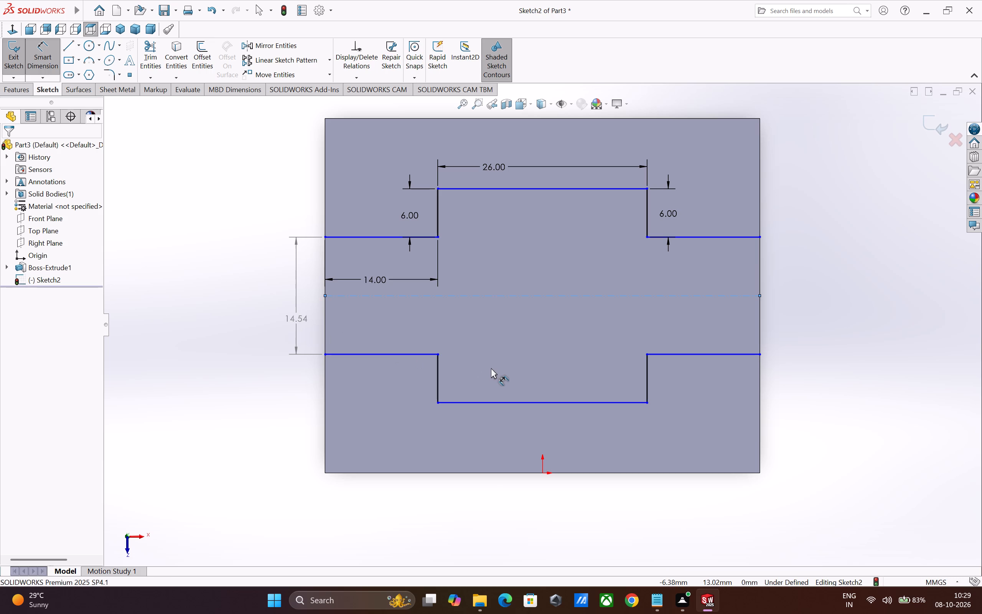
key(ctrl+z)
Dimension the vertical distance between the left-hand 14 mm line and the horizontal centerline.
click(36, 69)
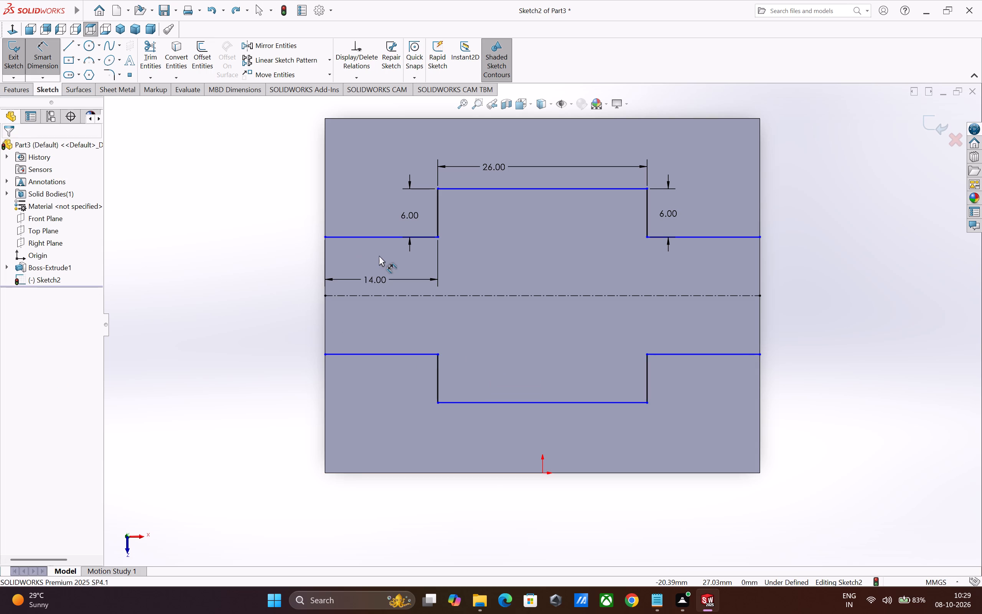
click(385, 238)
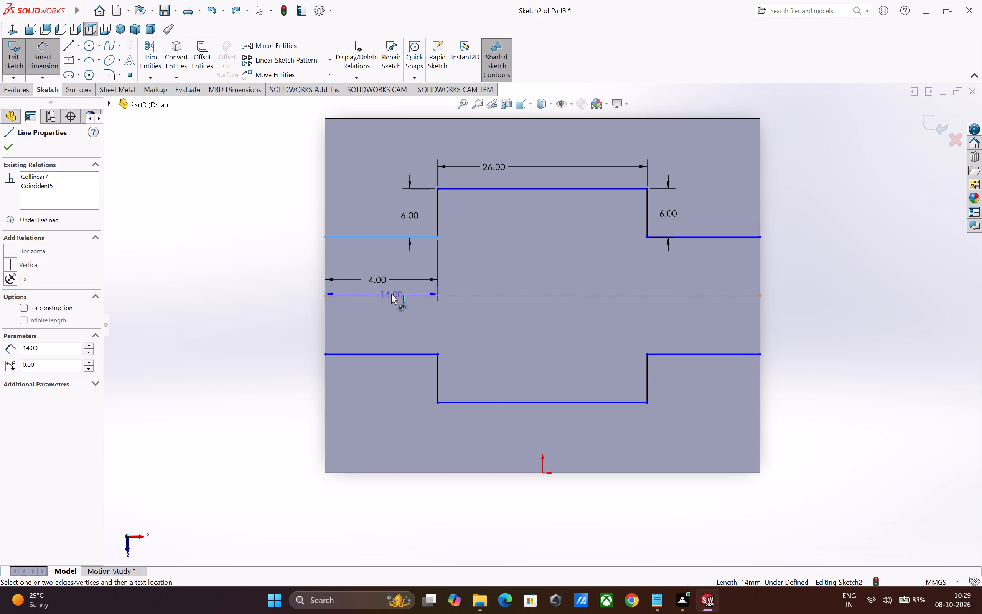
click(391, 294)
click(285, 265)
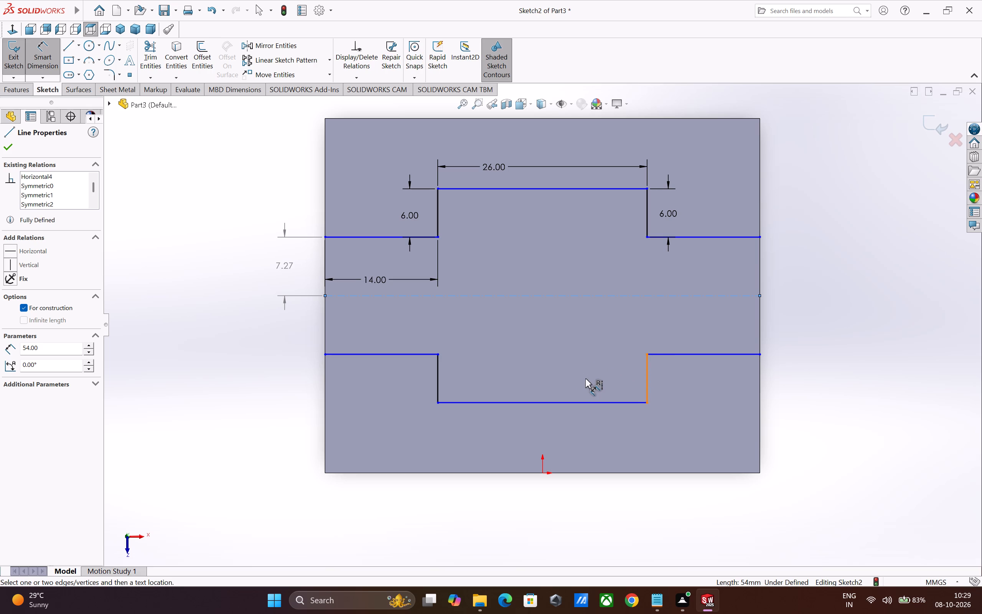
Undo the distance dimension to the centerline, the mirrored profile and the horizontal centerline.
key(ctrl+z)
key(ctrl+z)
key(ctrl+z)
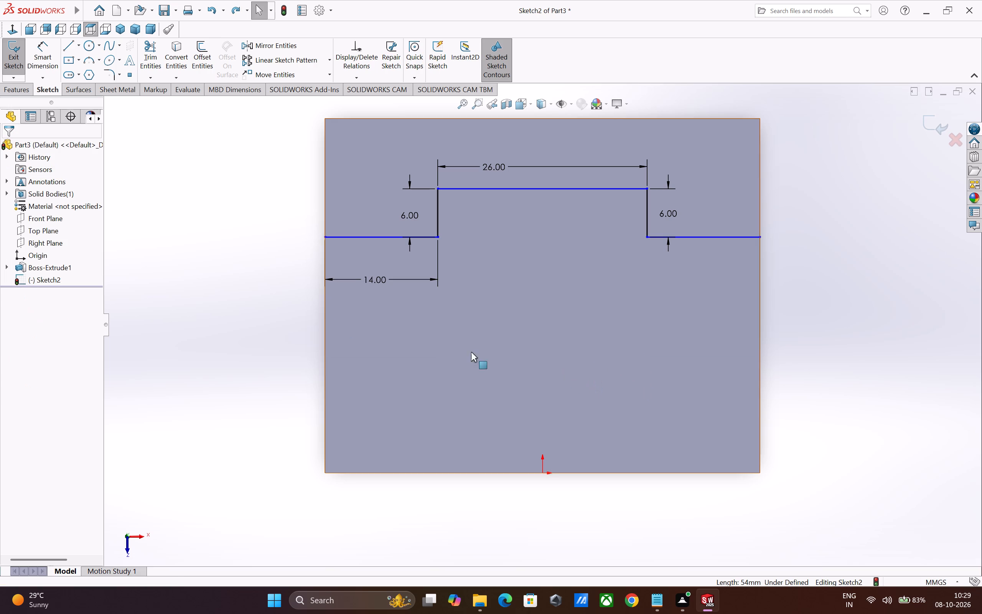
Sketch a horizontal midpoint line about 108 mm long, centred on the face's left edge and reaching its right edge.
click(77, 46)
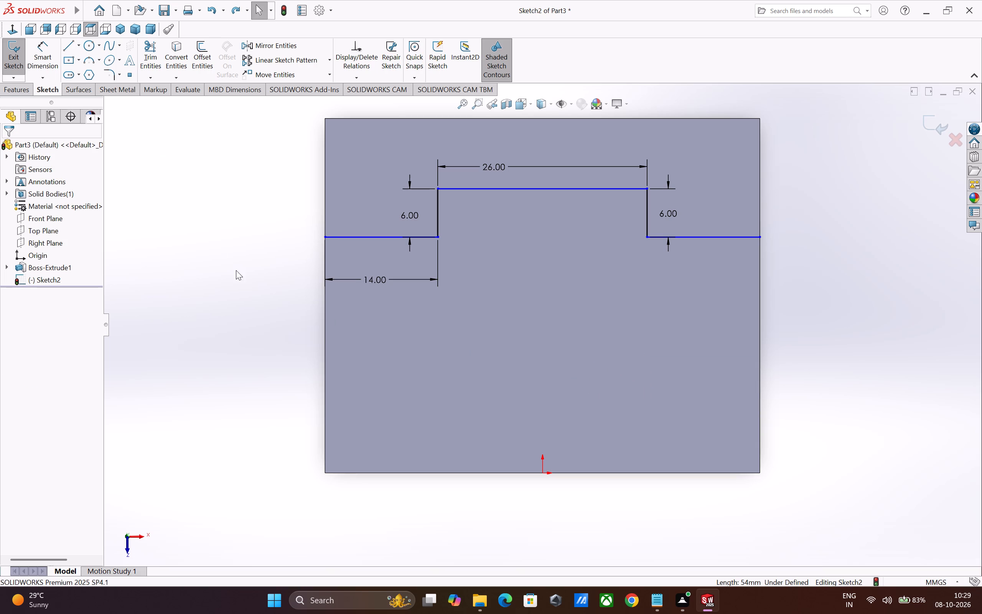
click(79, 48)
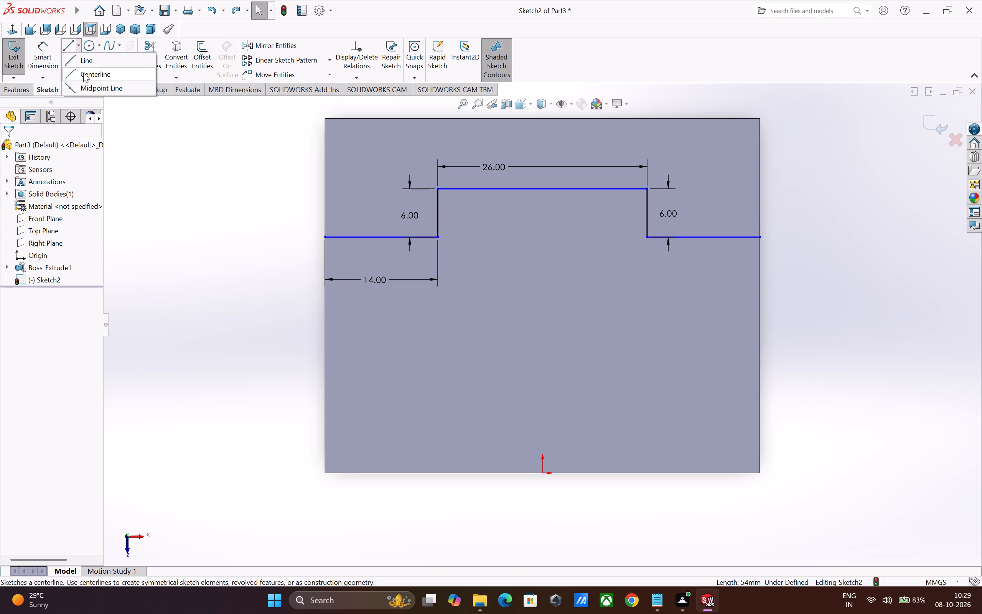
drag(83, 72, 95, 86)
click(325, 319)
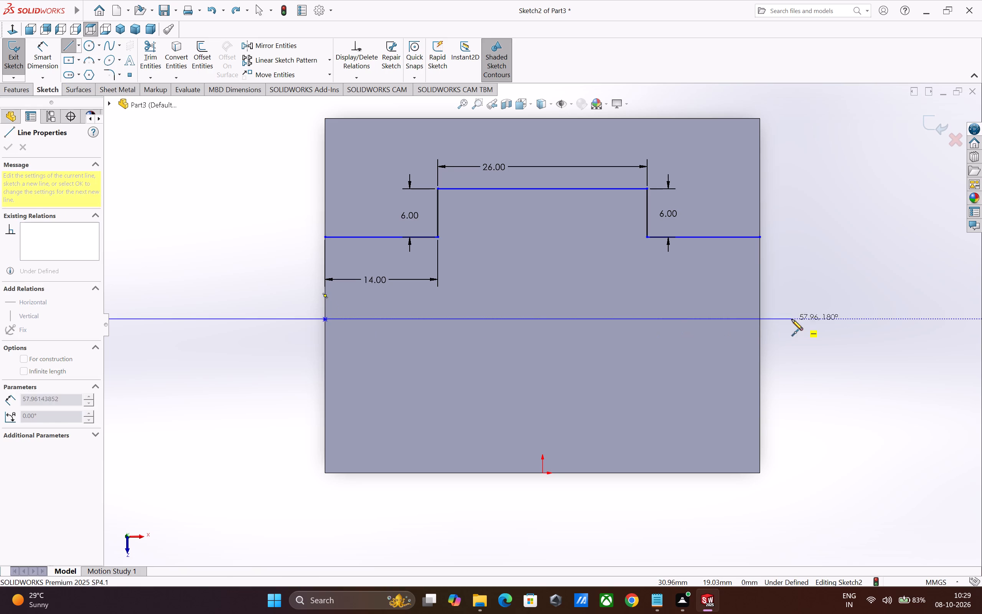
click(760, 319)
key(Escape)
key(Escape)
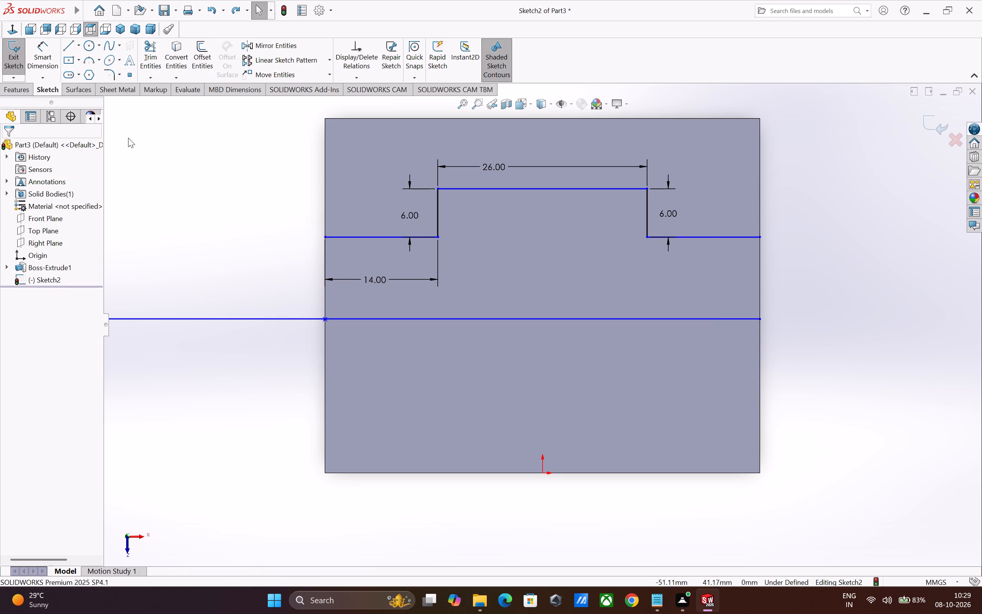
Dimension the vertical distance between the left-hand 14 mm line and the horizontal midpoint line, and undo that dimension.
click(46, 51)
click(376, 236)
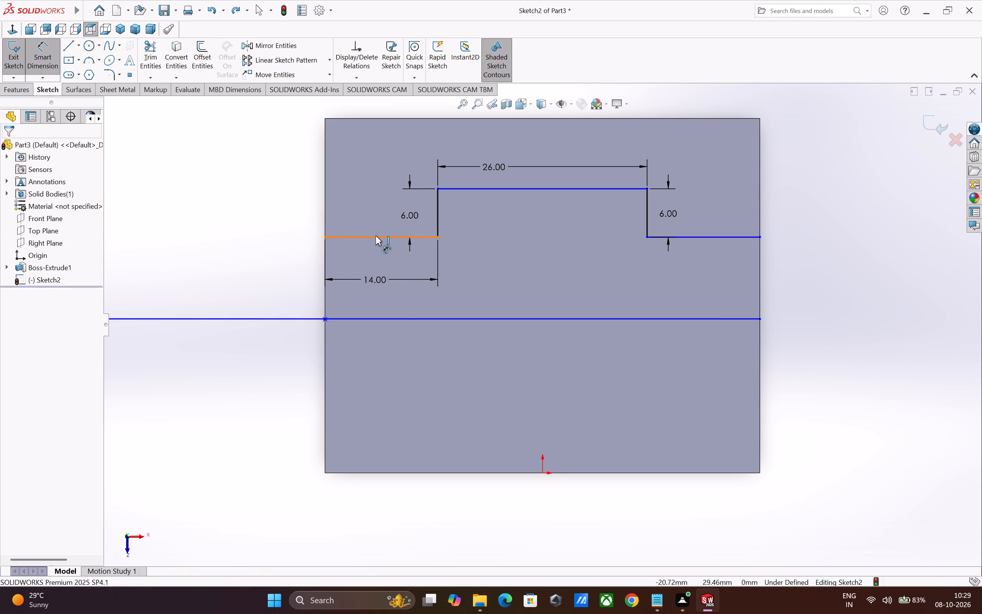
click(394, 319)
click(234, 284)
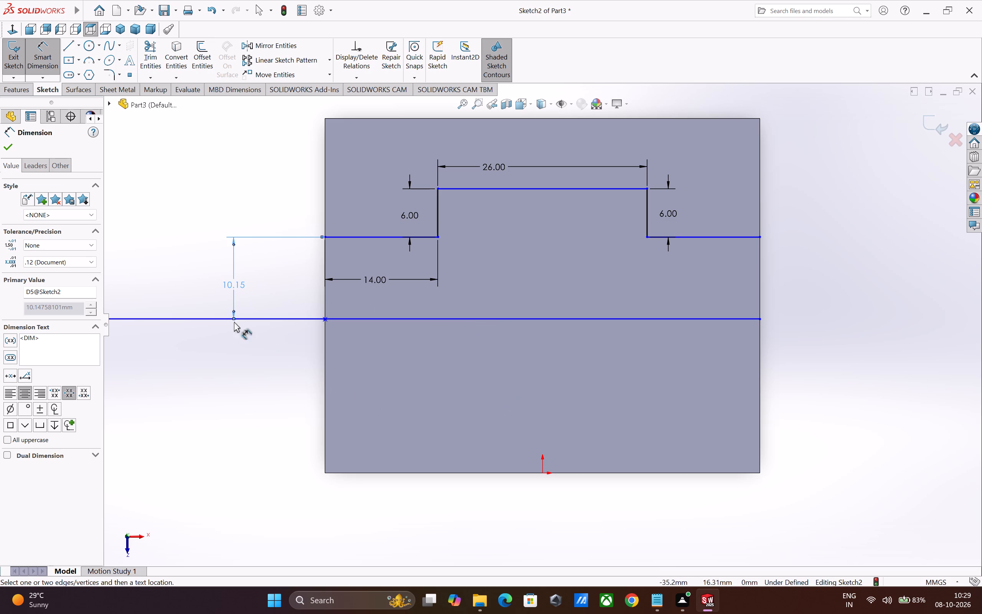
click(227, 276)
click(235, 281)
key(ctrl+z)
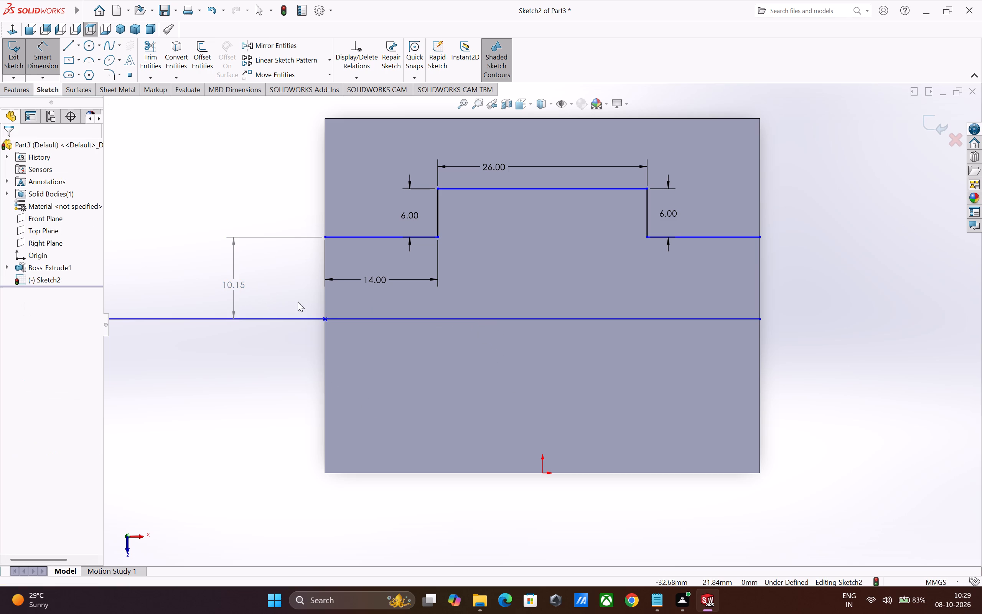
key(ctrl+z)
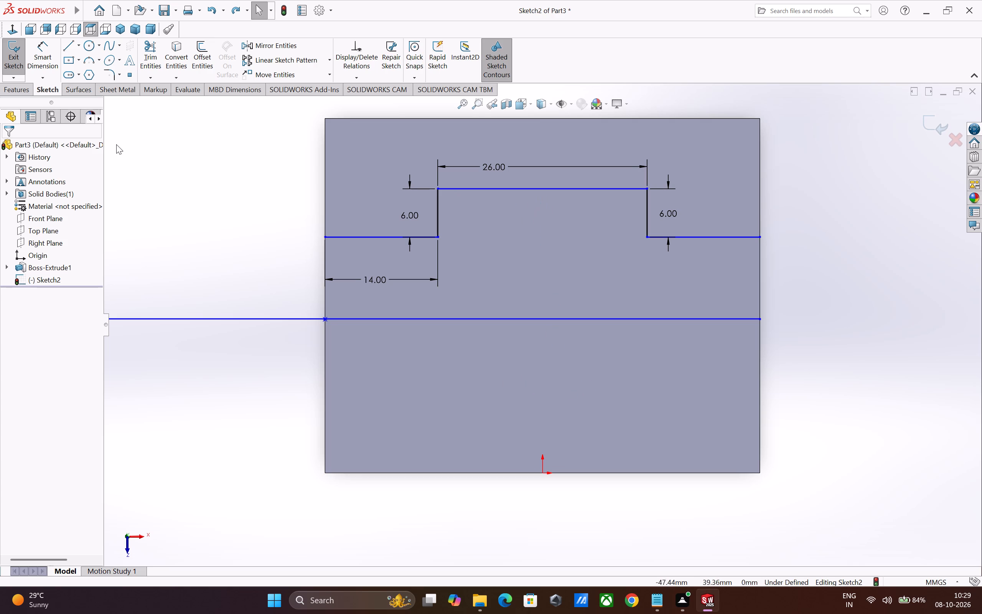
Dimension the profile's 26 mm line at 7 mm from the face's upper edge.
drag(45, 54, 55, 56)
click(538, 118)
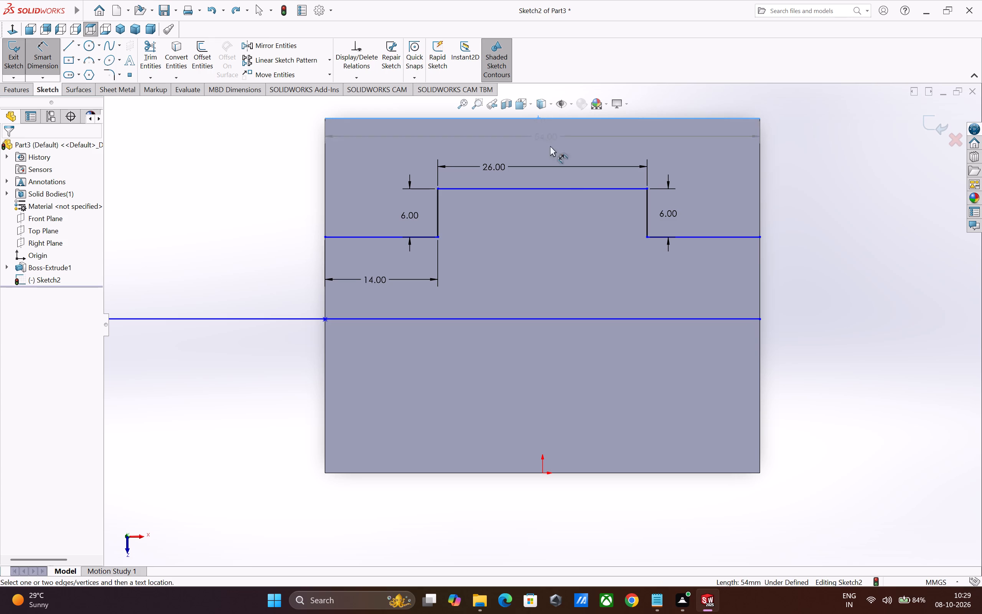
click(563, 188)
click(778, 157)
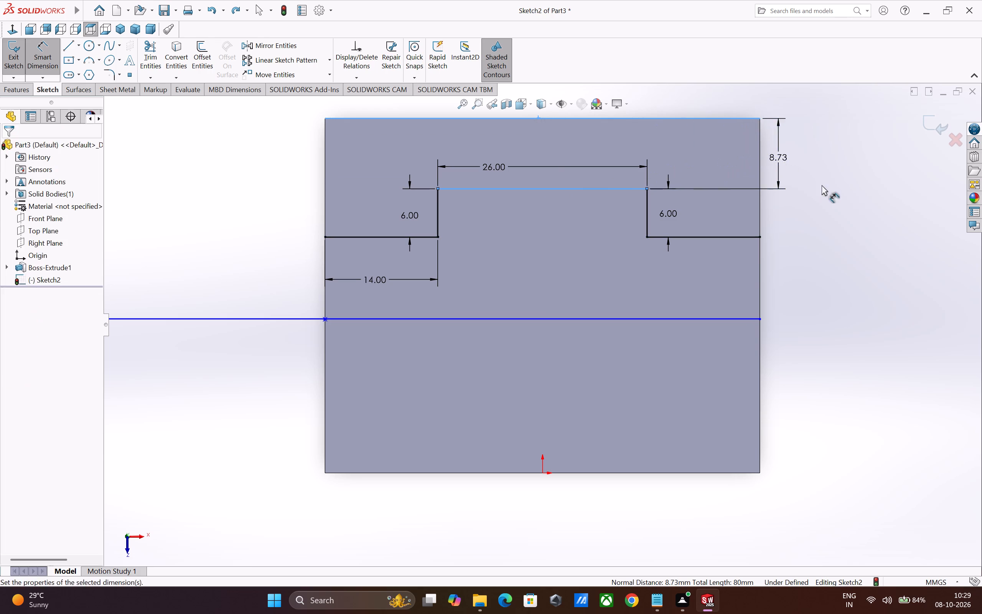
key(7)
key(Return)
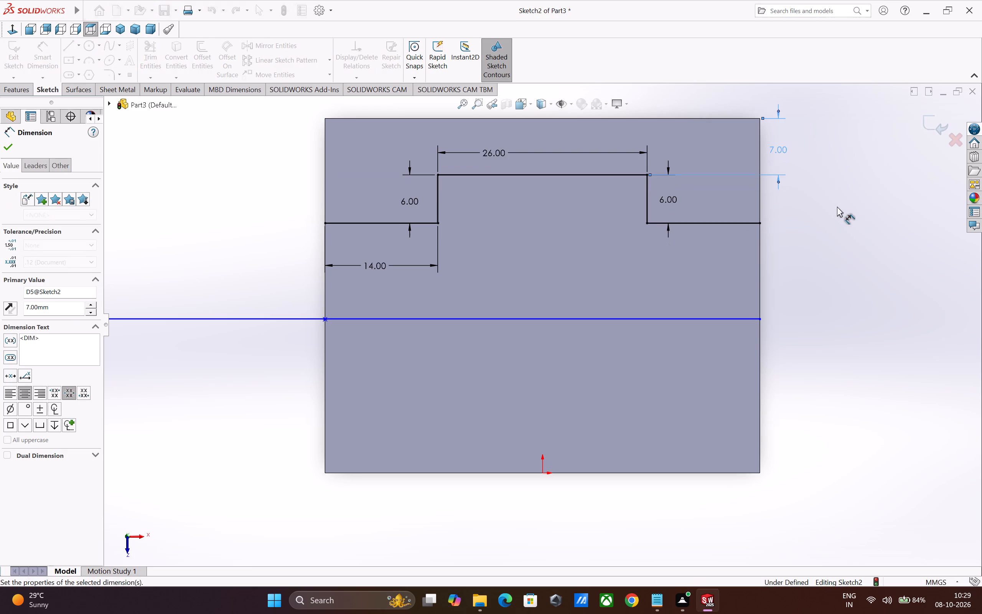
key(Escape)
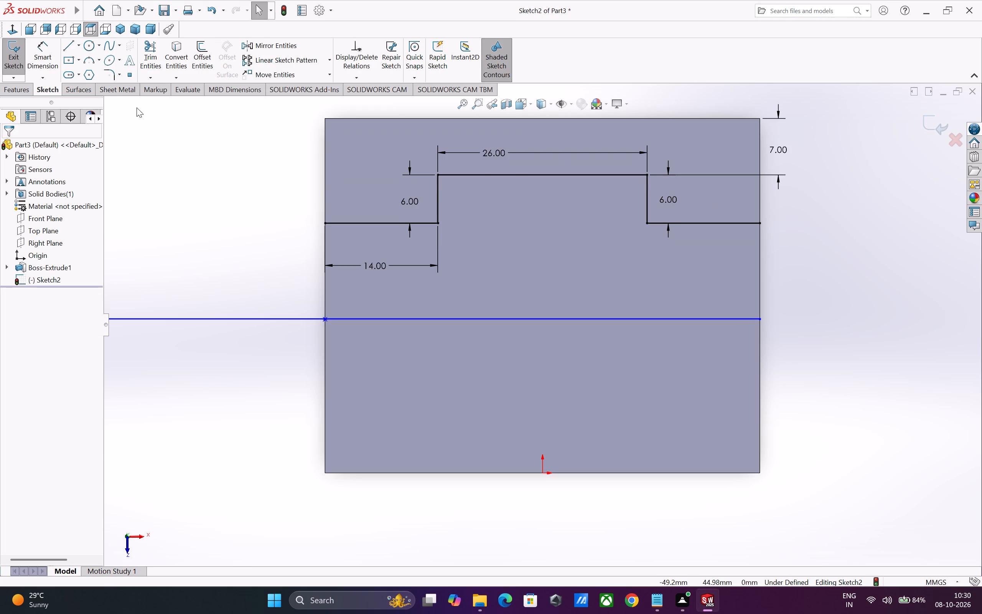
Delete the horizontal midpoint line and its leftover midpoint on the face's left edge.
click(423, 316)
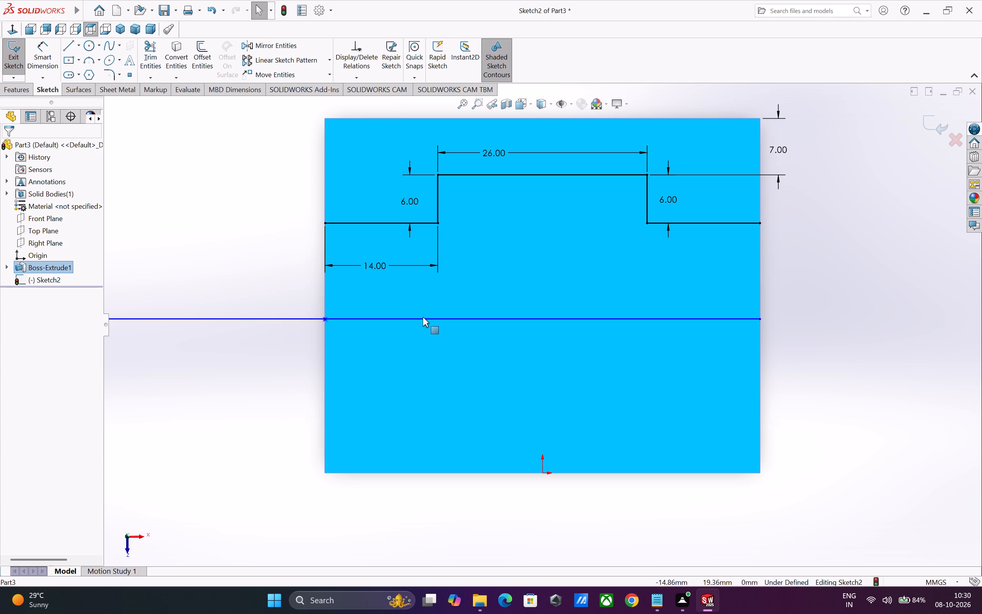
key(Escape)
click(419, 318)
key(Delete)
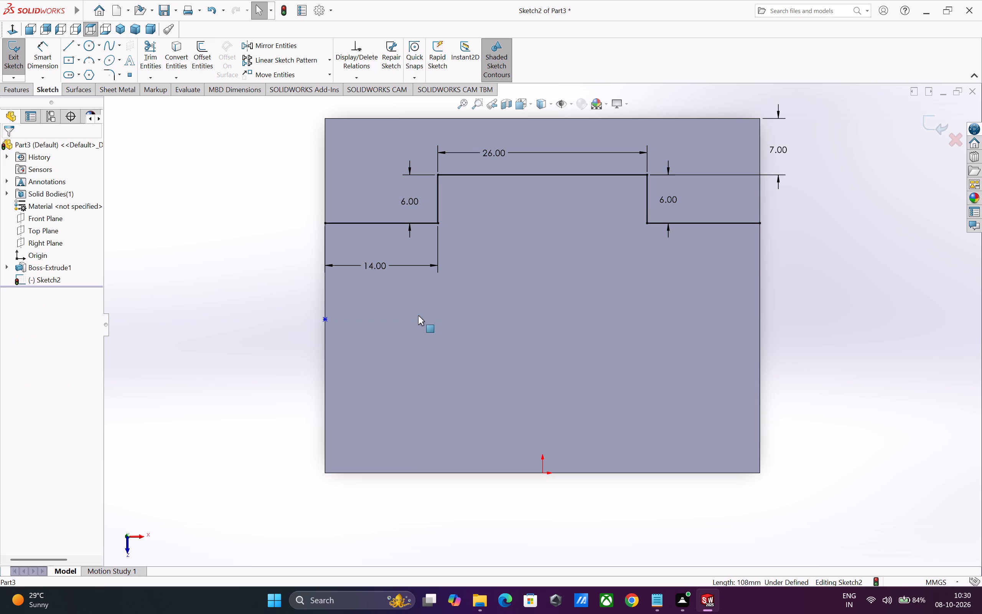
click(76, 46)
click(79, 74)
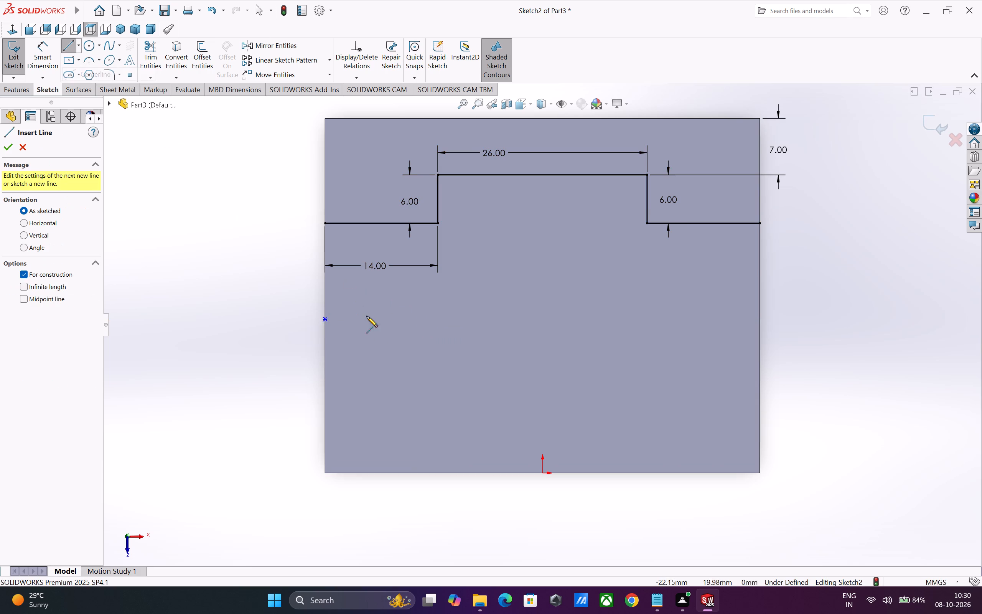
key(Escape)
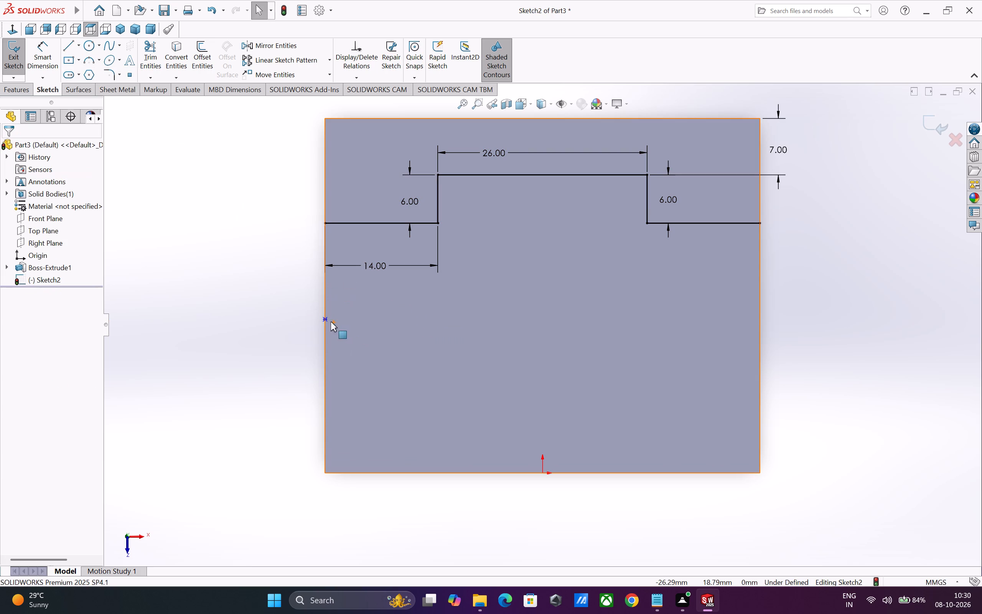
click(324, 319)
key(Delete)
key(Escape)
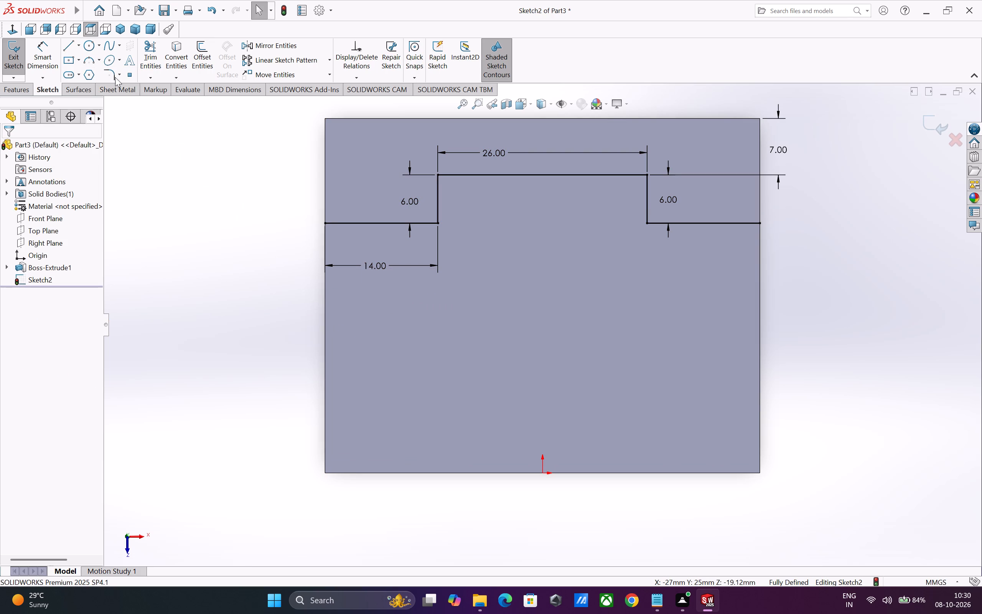
Sketch a horizontal centerline across the face, joining the midpoints of its left and right edges.
click(78, 48)
drag(81, 73, 85, 76)
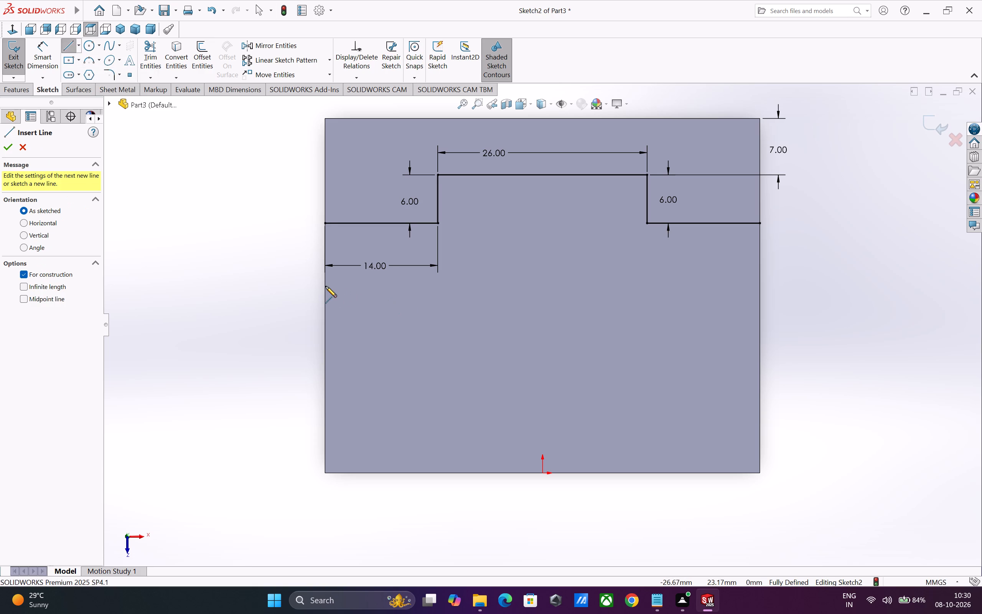
click(325, 295)
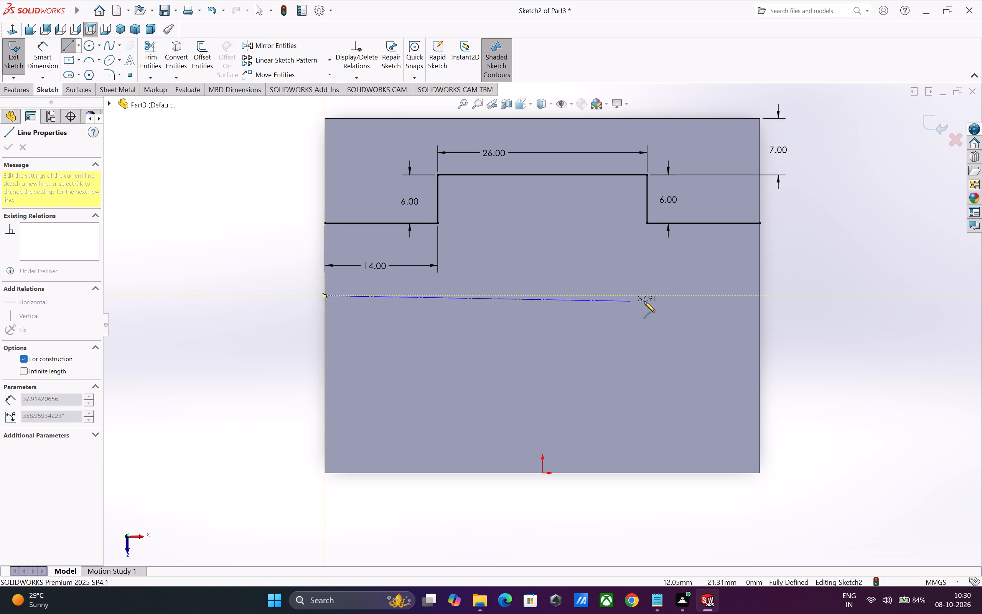
click(760, 295)
key(Escape)
key(Escape)
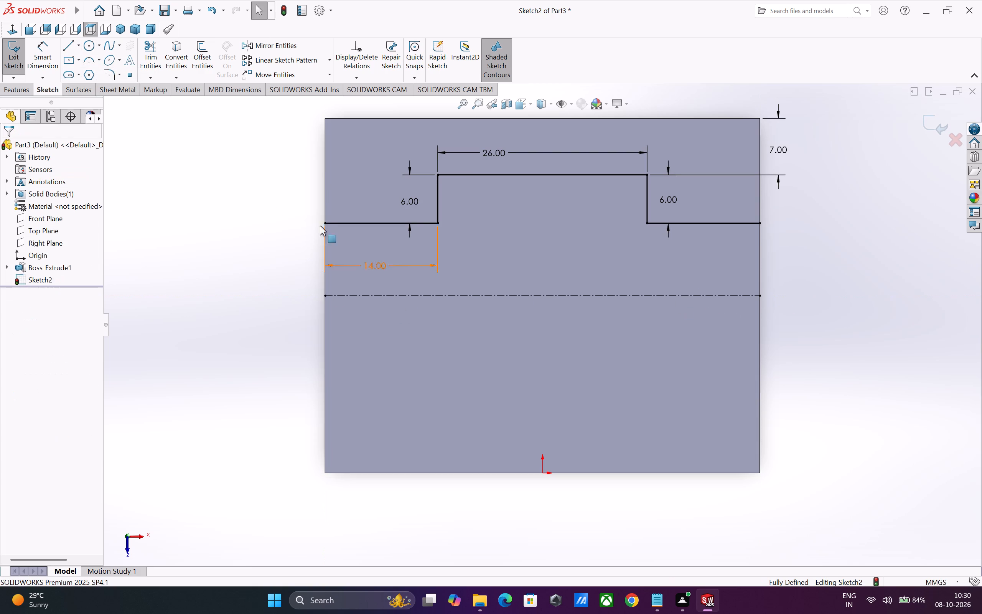
Mirror the five lines of the stepped profile about the horizontal centerline, keeping the originals.
drag(285, 44, 289, 48)
drag(697, 160, 697, 180)
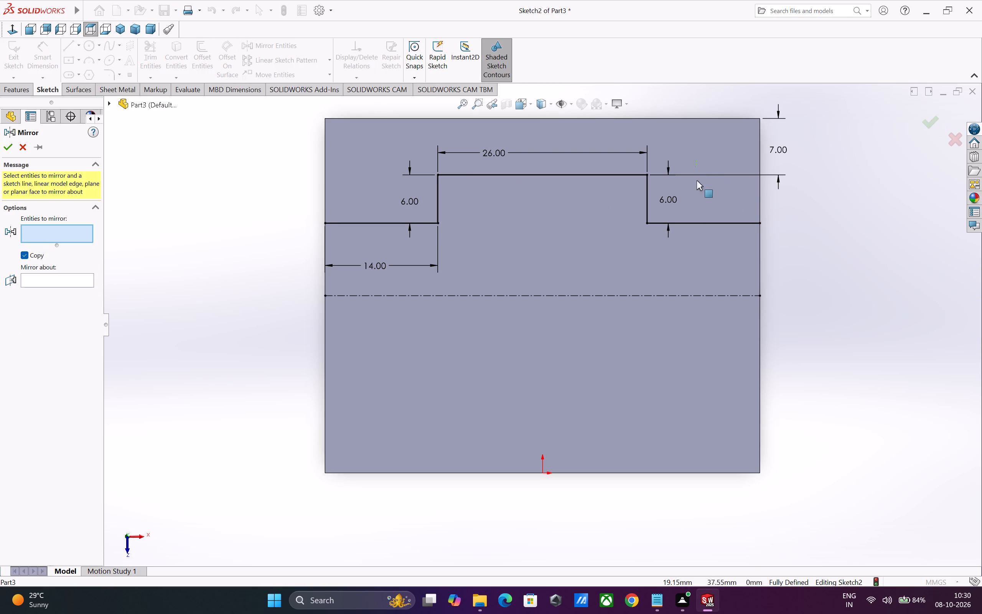
drag(697, 180, 387, 234)
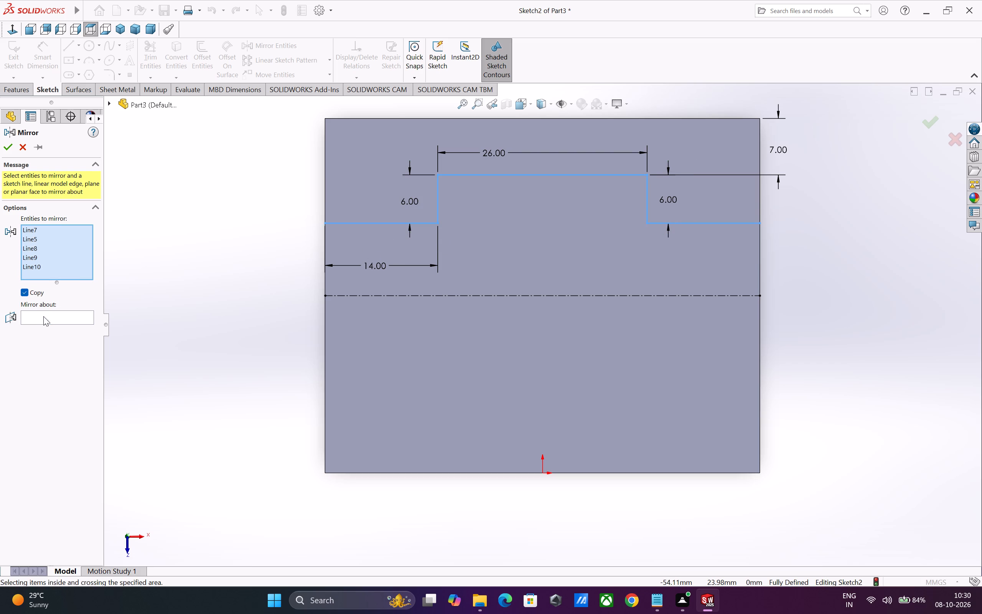
drag(43, 316, 49, 316)
click(461, 296)
right_click(461, 308)
key(Escape)
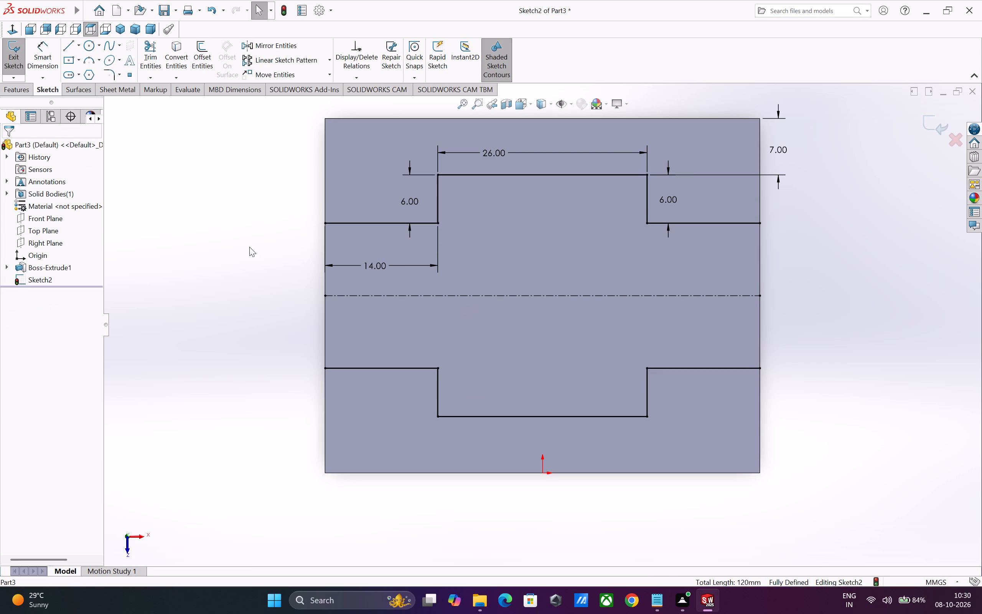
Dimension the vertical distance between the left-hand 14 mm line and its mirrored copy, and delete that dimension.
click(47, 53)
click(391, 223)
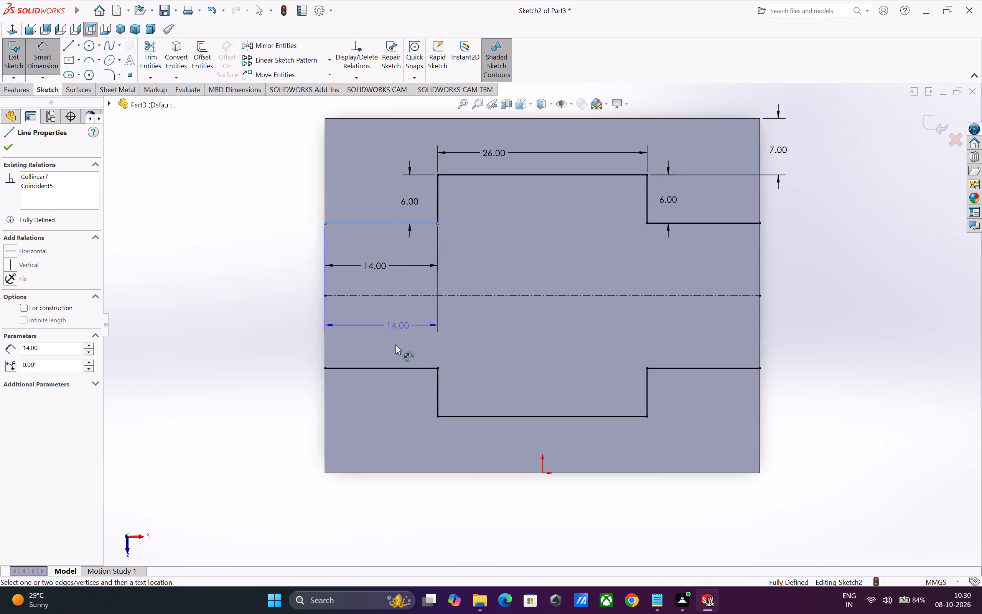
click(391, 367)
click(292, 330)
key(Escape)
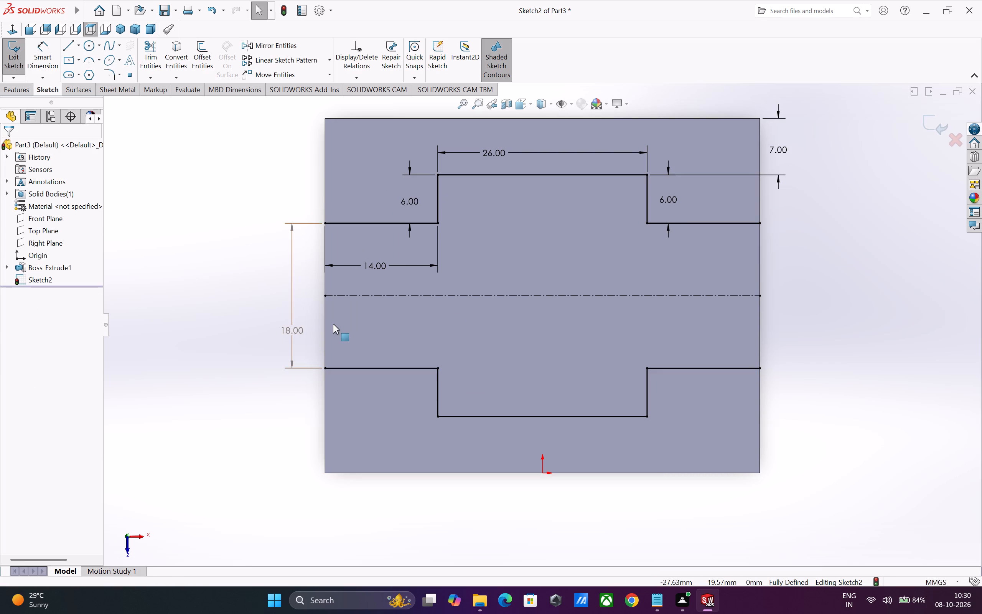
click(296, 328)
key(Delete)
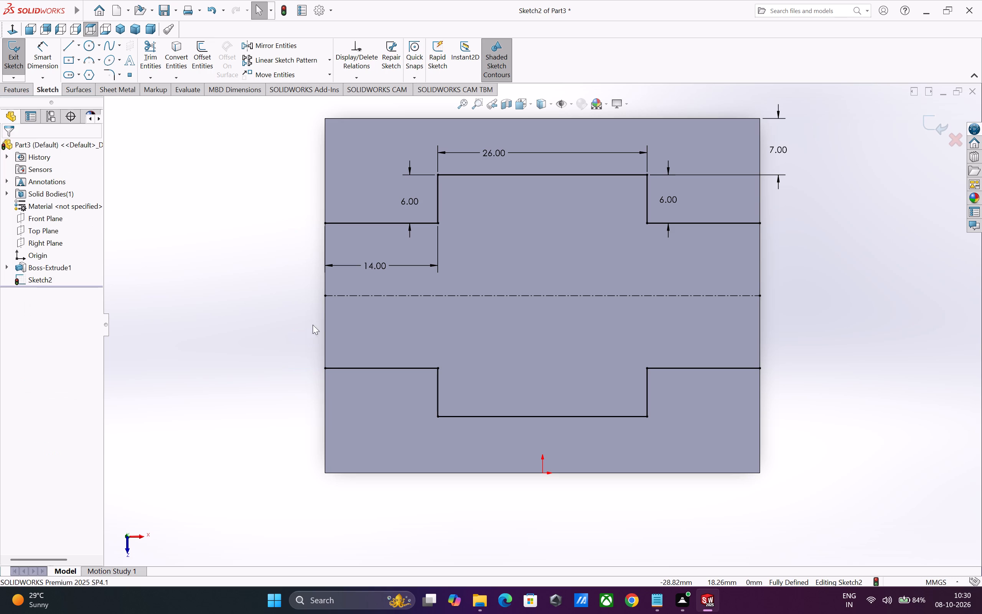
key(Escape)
Close the profile with two vertical lines joining the original and mirrored ends along the face's left and right edges.
click(72, 52)
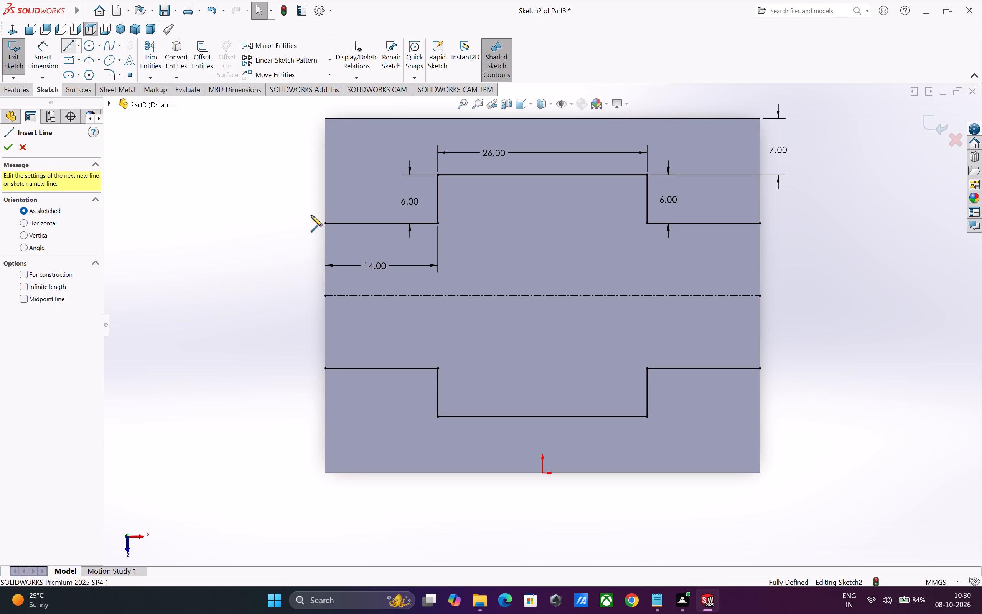
click(325, 224)
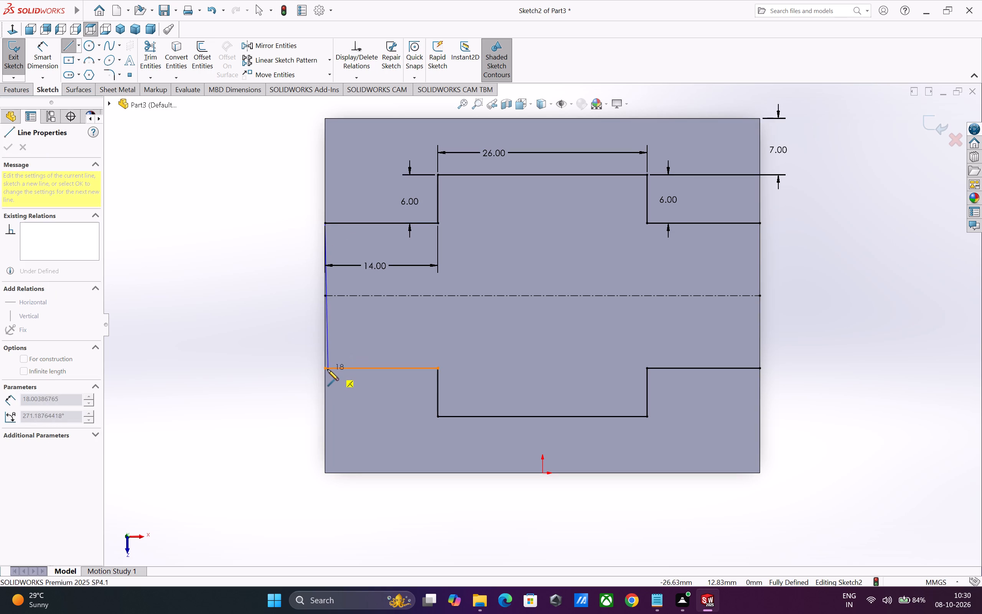
click(326, 369)
key(Escape)
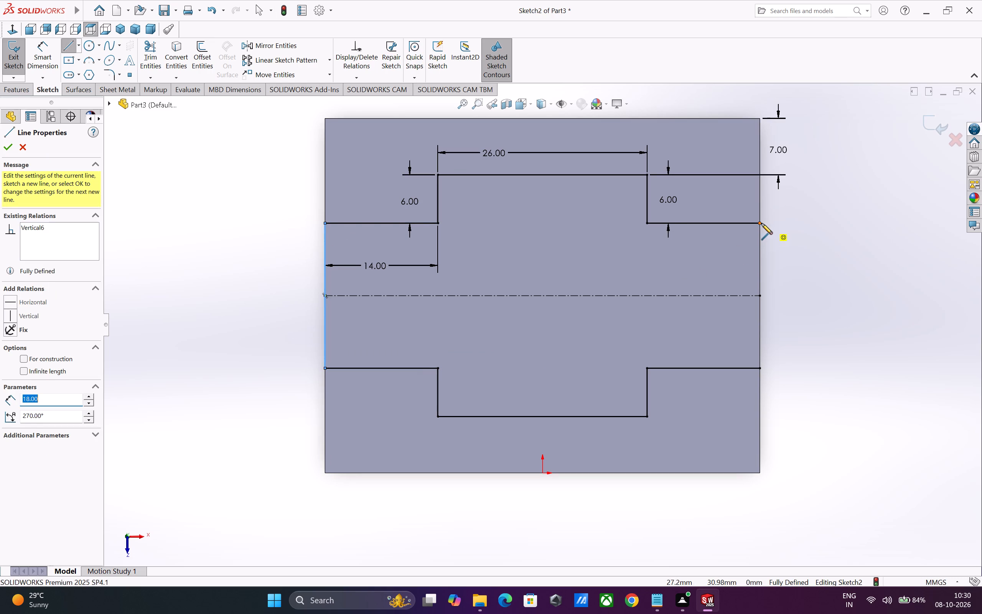
click(761, 224)
click(761, 369)
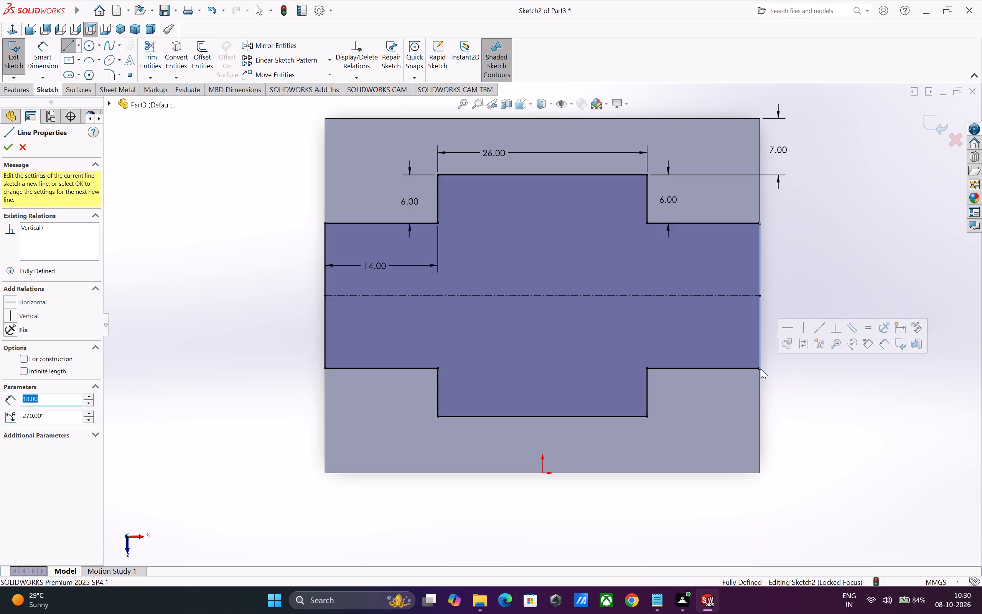
key(Escape)
key(Escape)
Cut-extrude the closed stepped profile into the block with a blind depth of 7 mm.
click(23, 87)
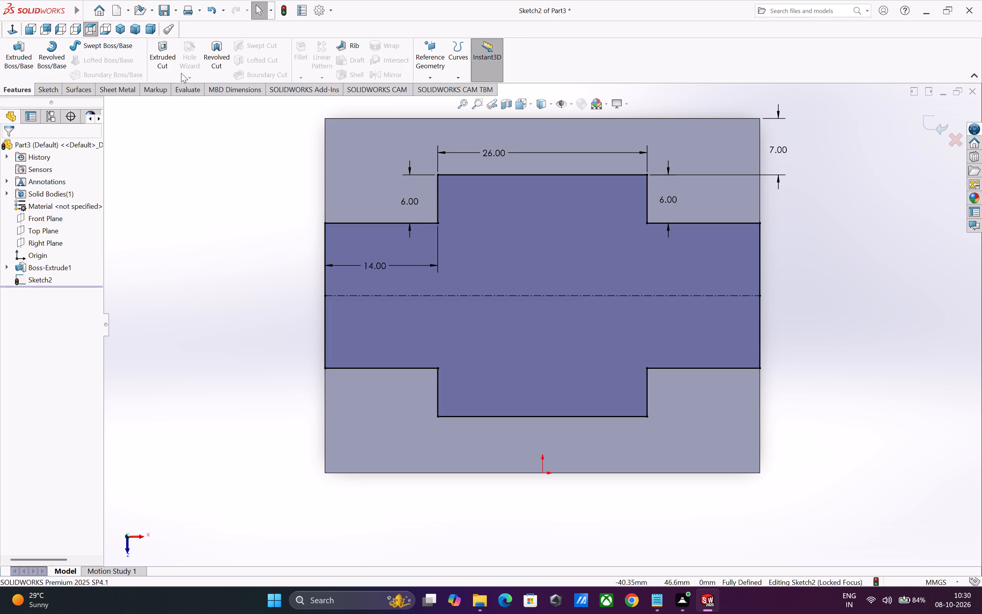
click(163, 58)
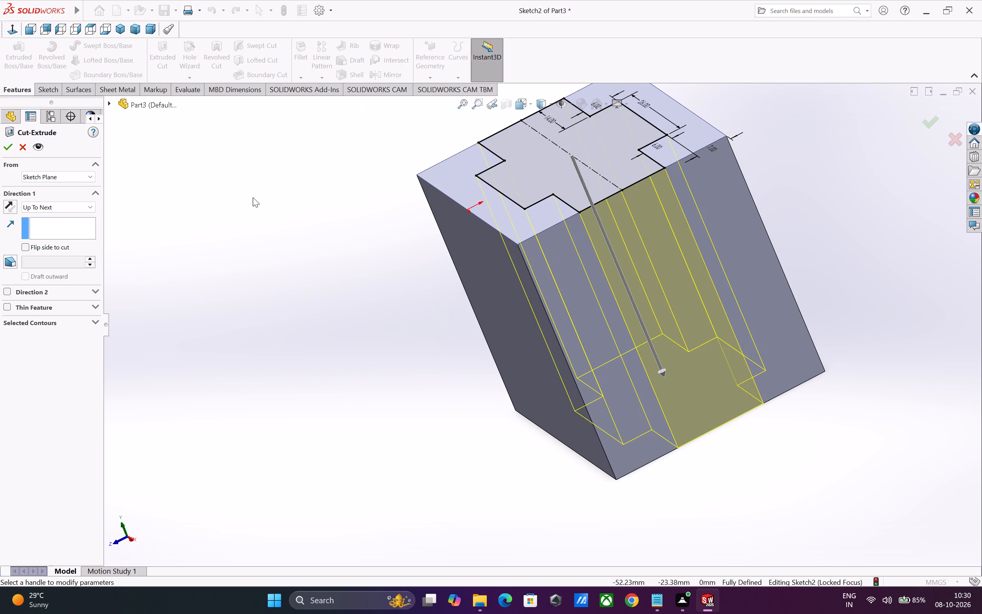
click(56, 210)
click(57, 219)
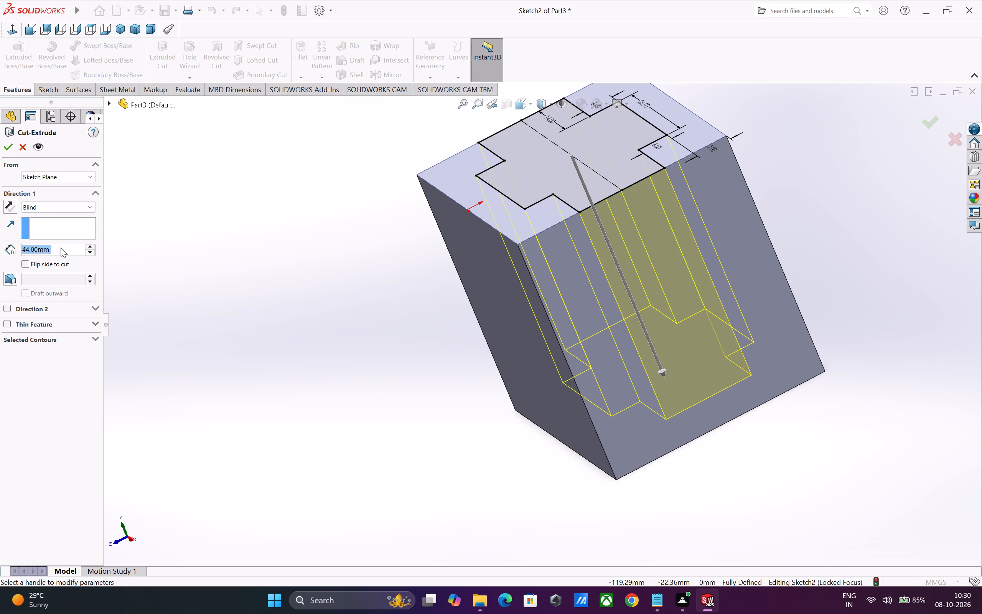
key(7)
key(Return)
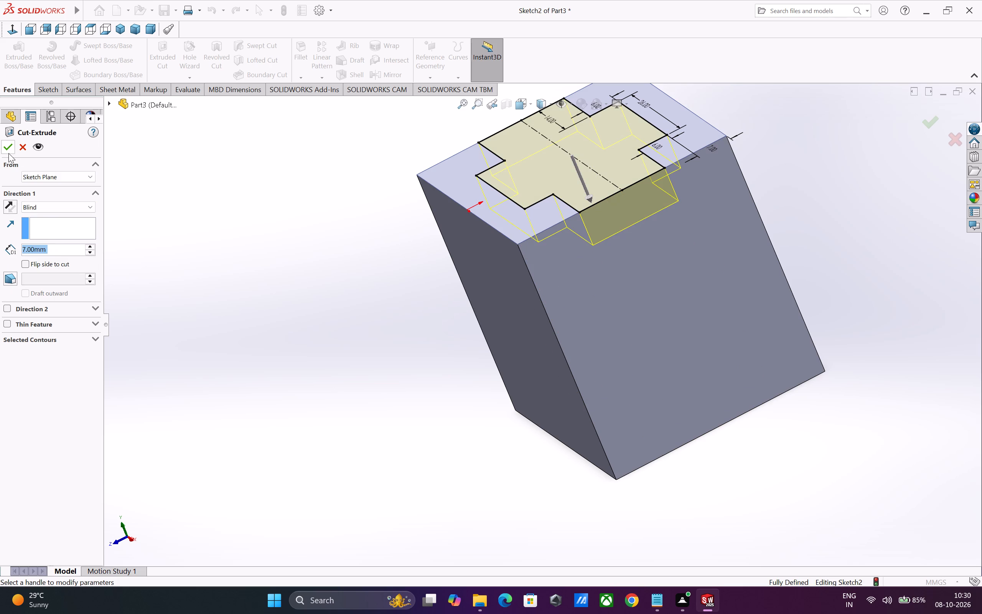
click(8, 152)
click(313, 316)
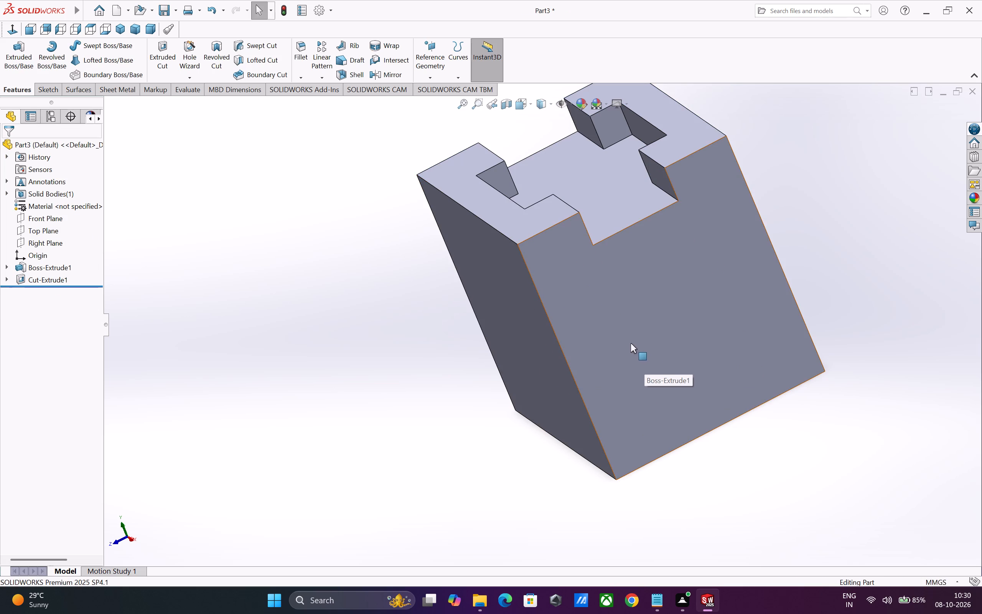
On the block's notched side face, sketch a closed T-profile: head about 18.7 × 11.3 mm, stem about 6.4 mm wide down to the bottom edge.
middle_drag(451, 519, 643, 478)
click(590, 335)
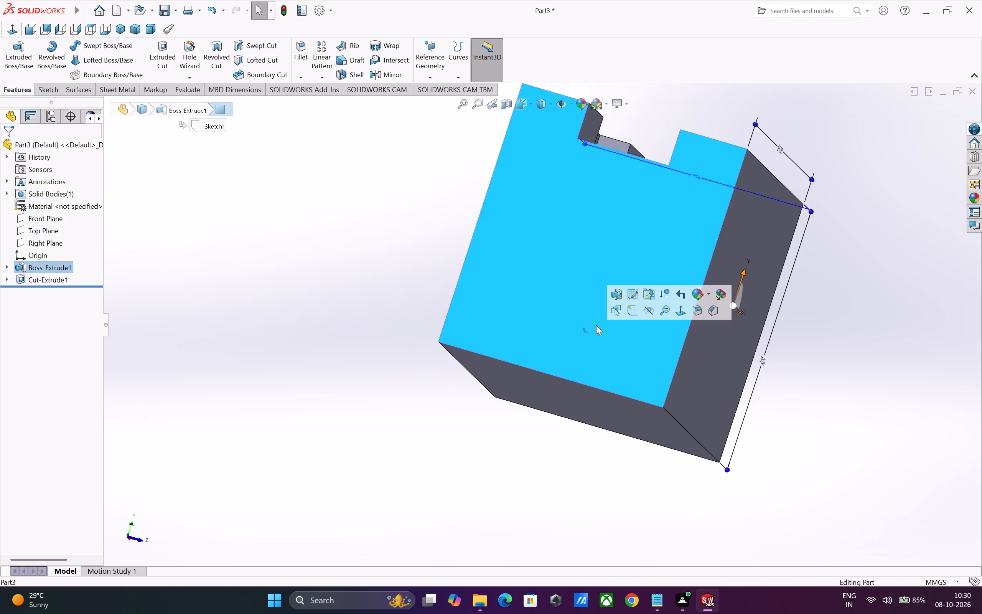
click(636, 311)
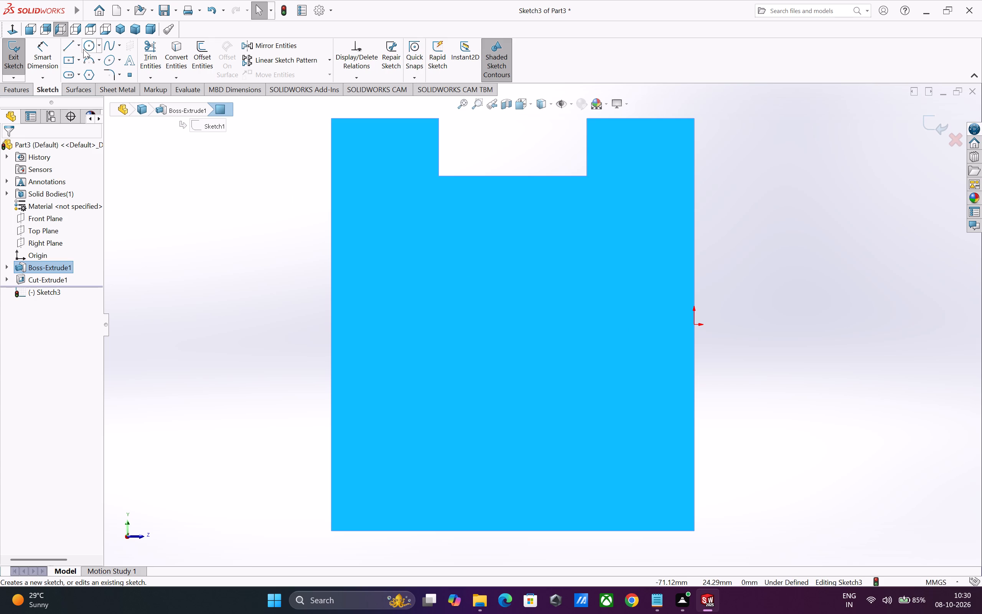
drag(69, 48, 74, 49)
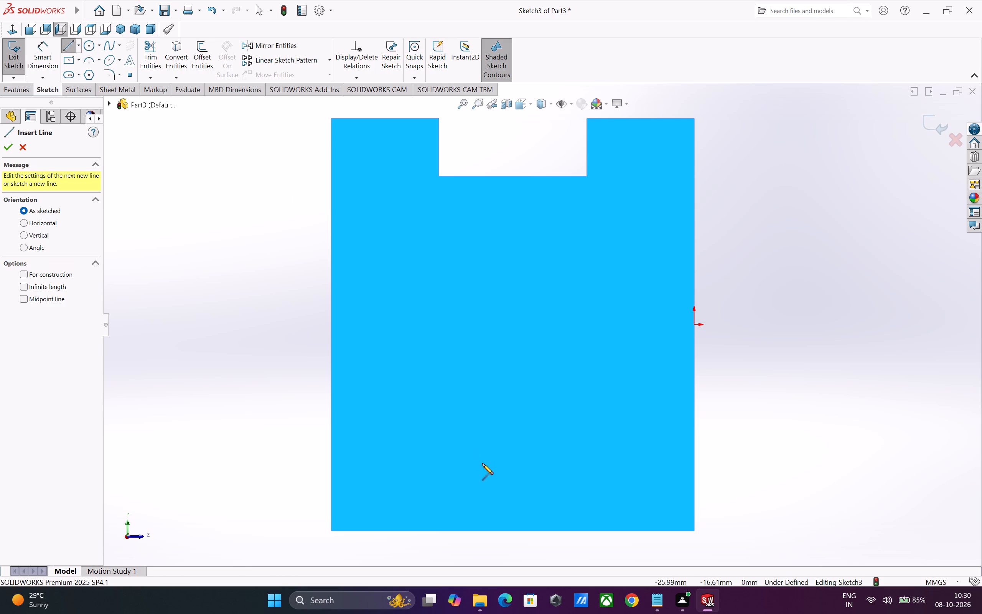
click(490, 532)
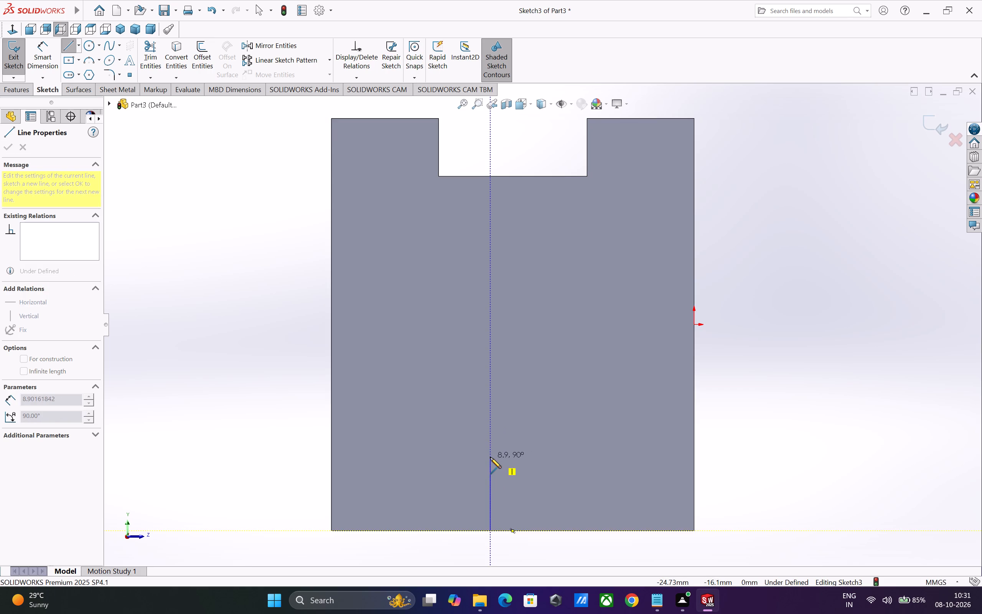
click(490, 454)
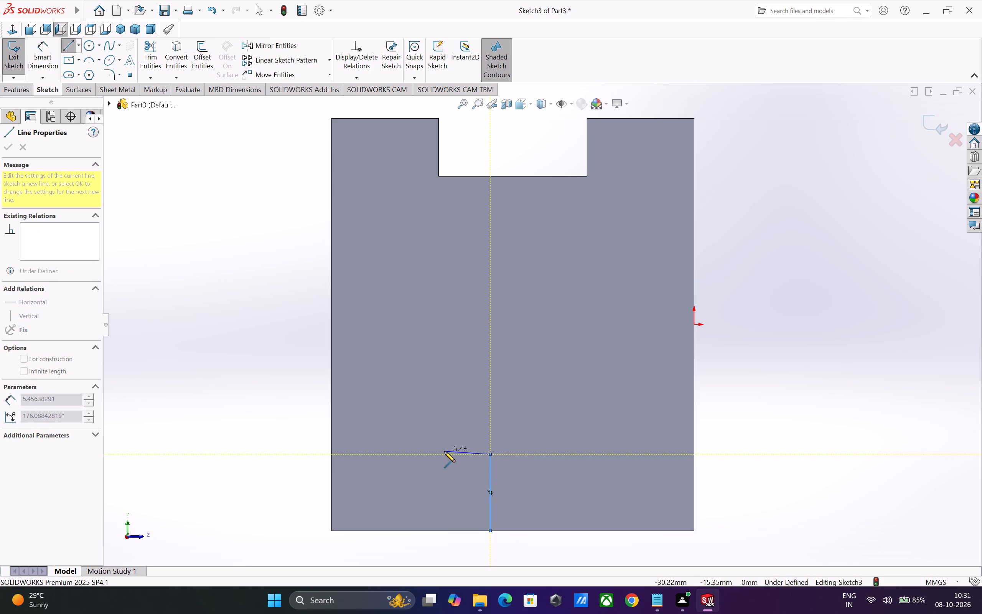
click(444, 456)
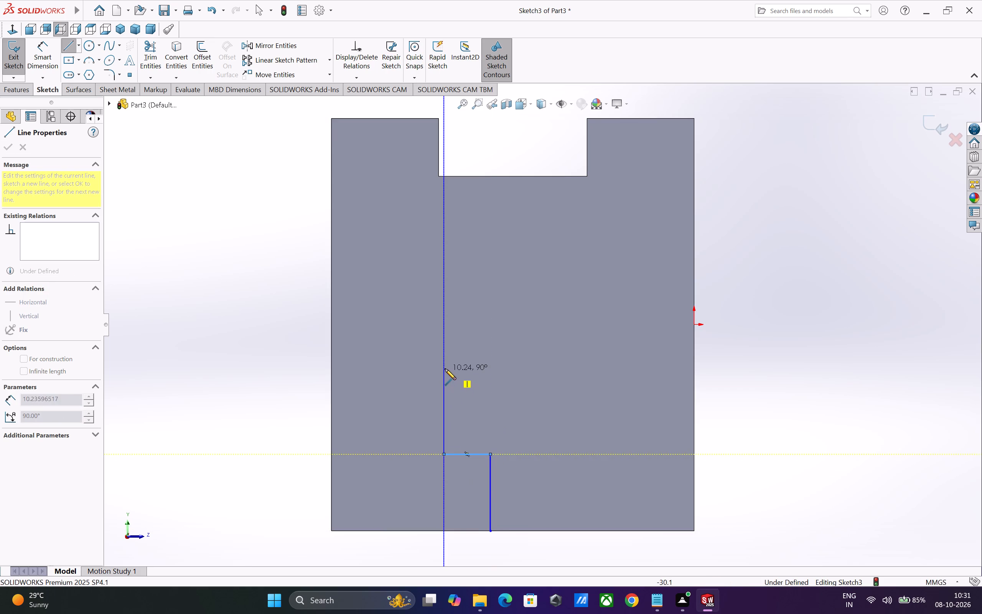
click(445, 361)
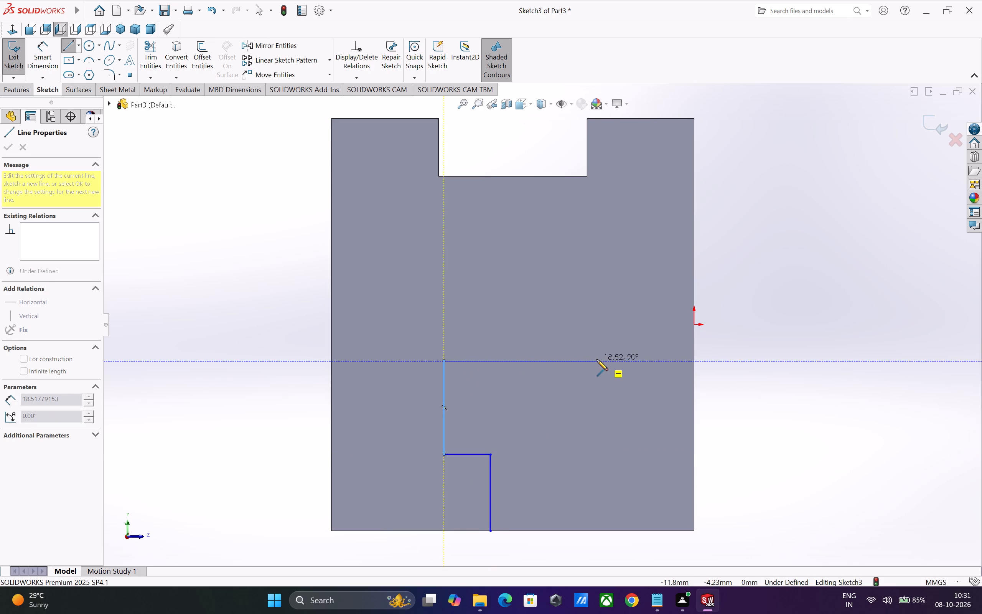
click(598, 360)
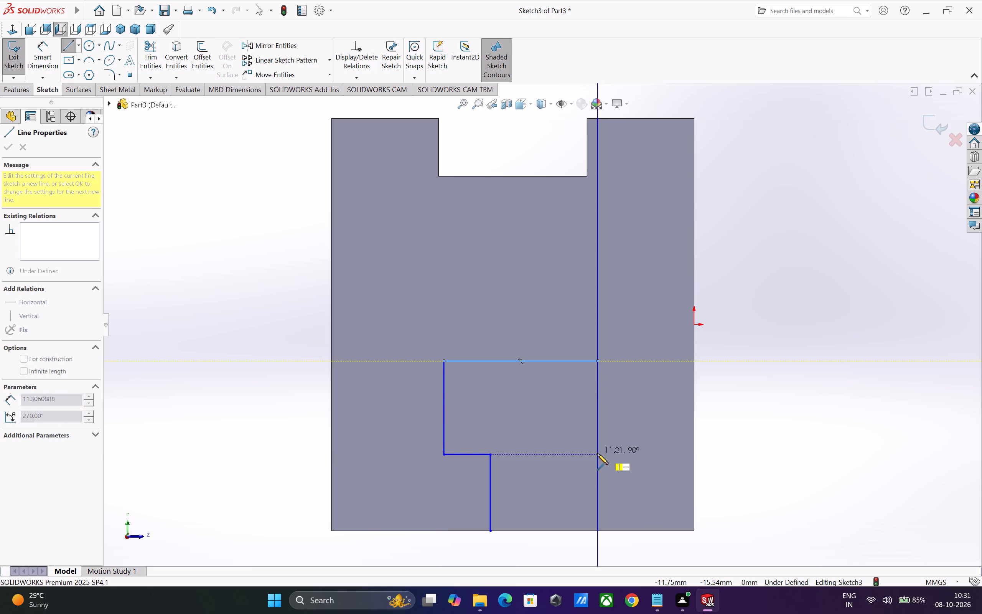
click(597, 454)
click(543, 454)
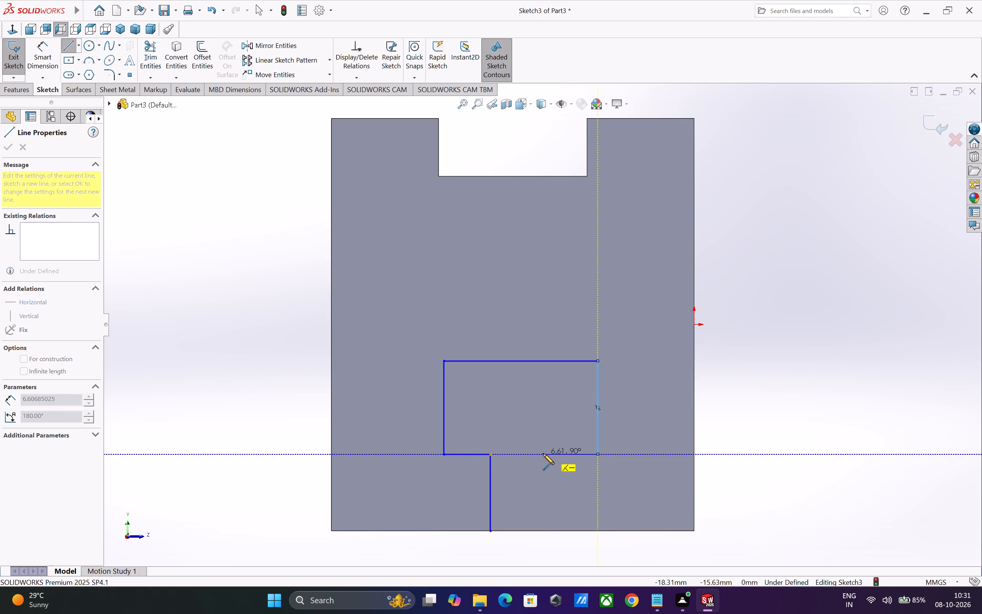
click(544, 532)
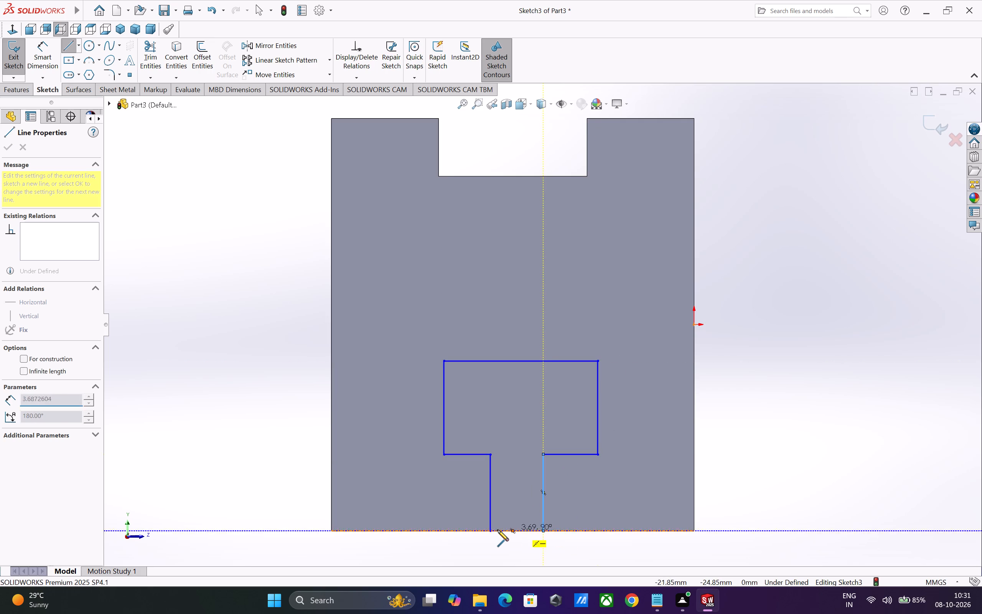
click(489, 531)
key(Escape)
key(Escape)
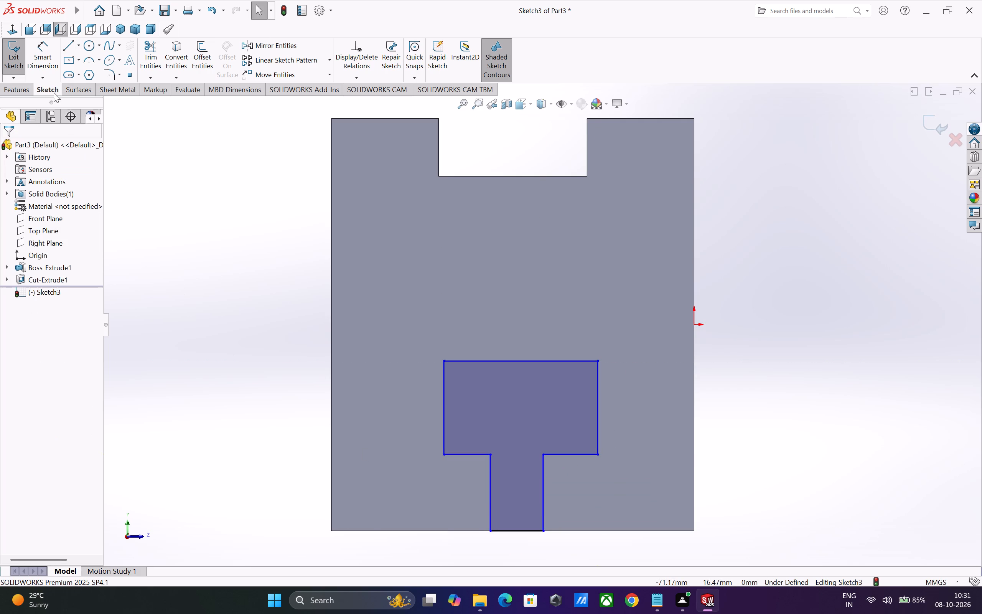
Dimension the width of the stem's base line on the face's bottom edge as 10 mm.
click(45, 63)
click(515, 531)
click(517, 545)
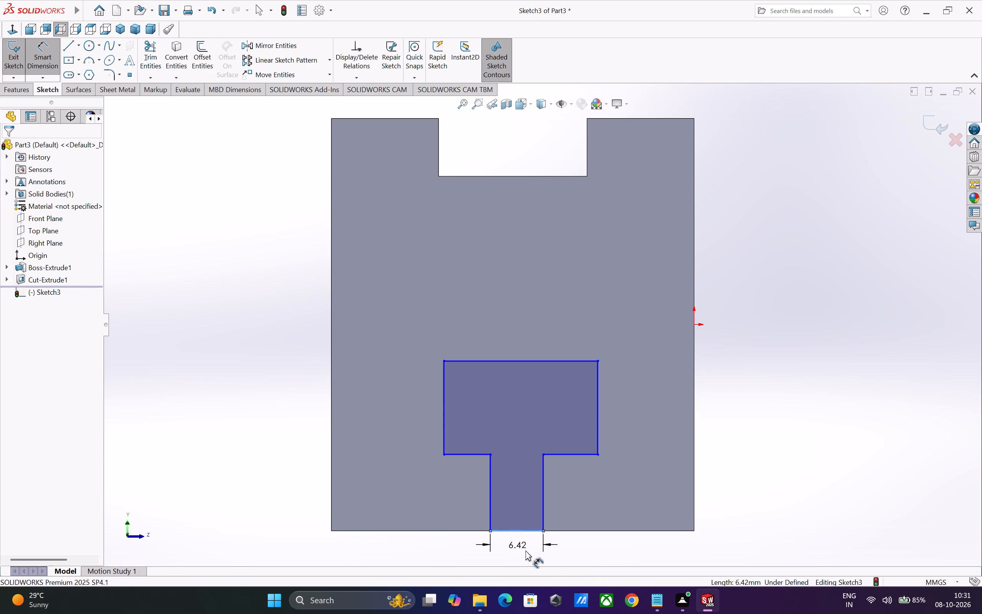
key(1)
key(0)
key(Return)
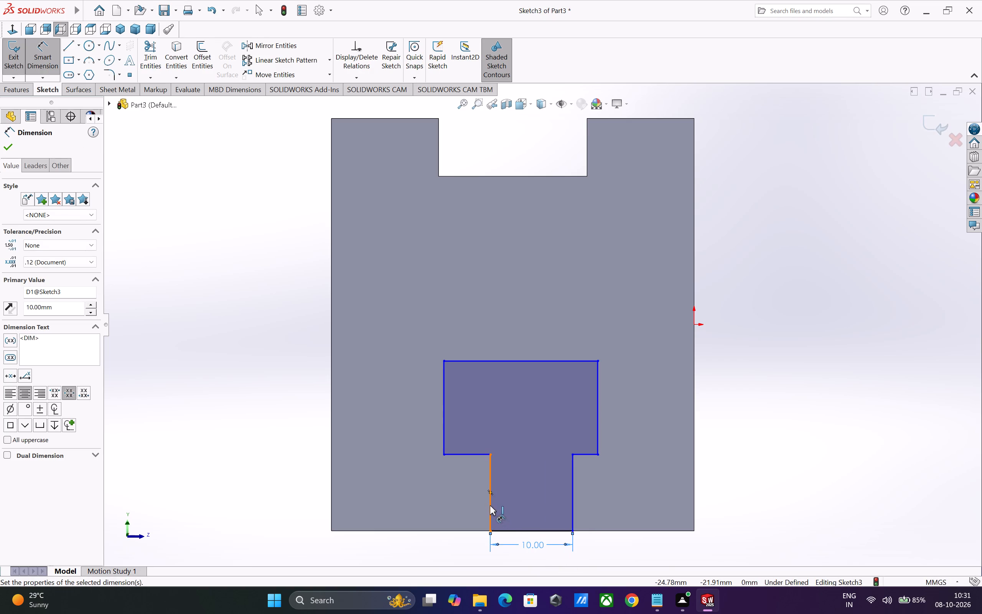
Dimension the profile's wide head as 16 mm high and 26 mm wide.
drag(443, 406, 430, 404)
click(399, 404)
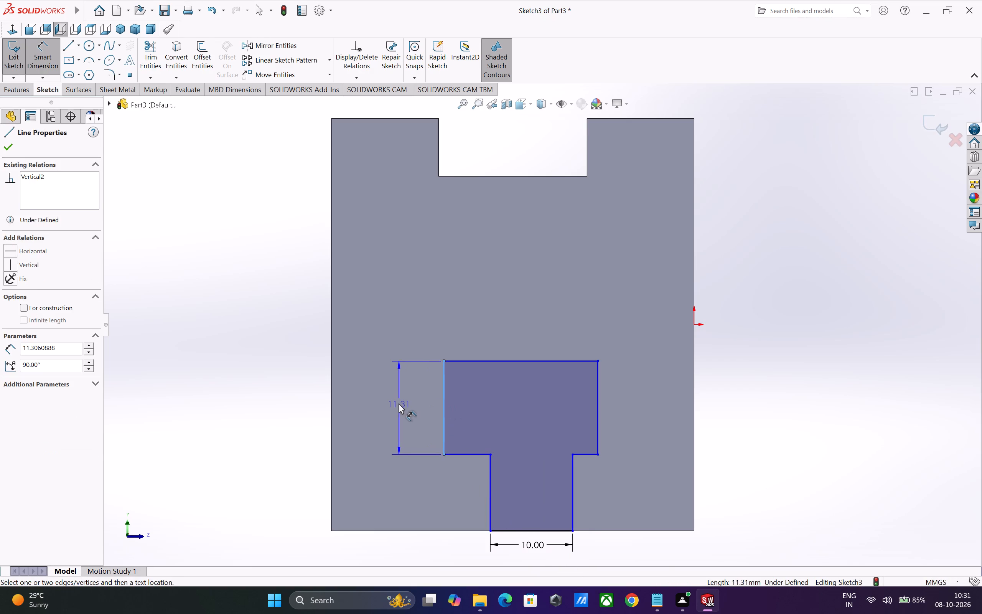
key(1)
key(6)
key(Return)
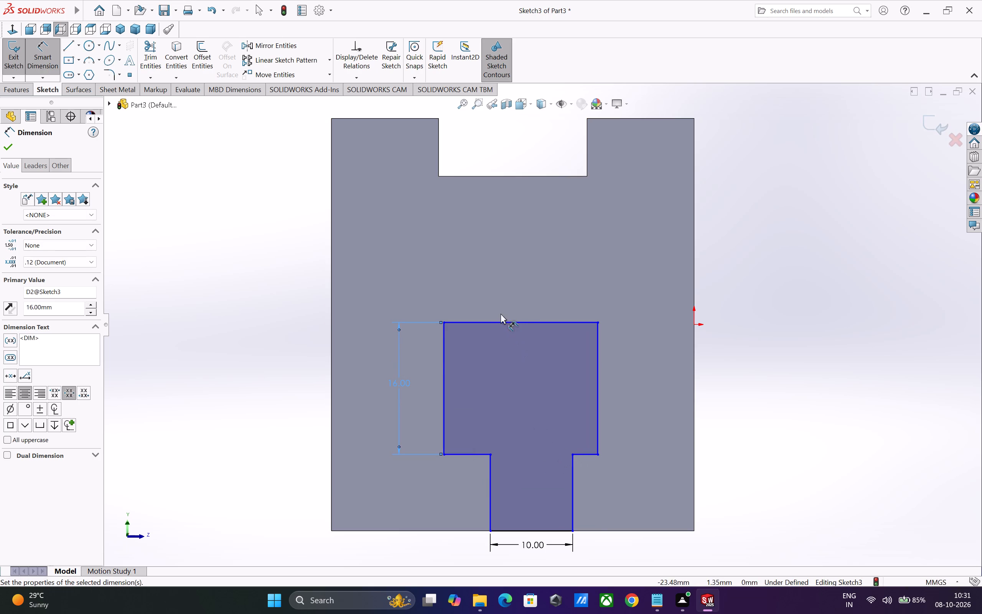
click(501, 322)
click(501, 301)
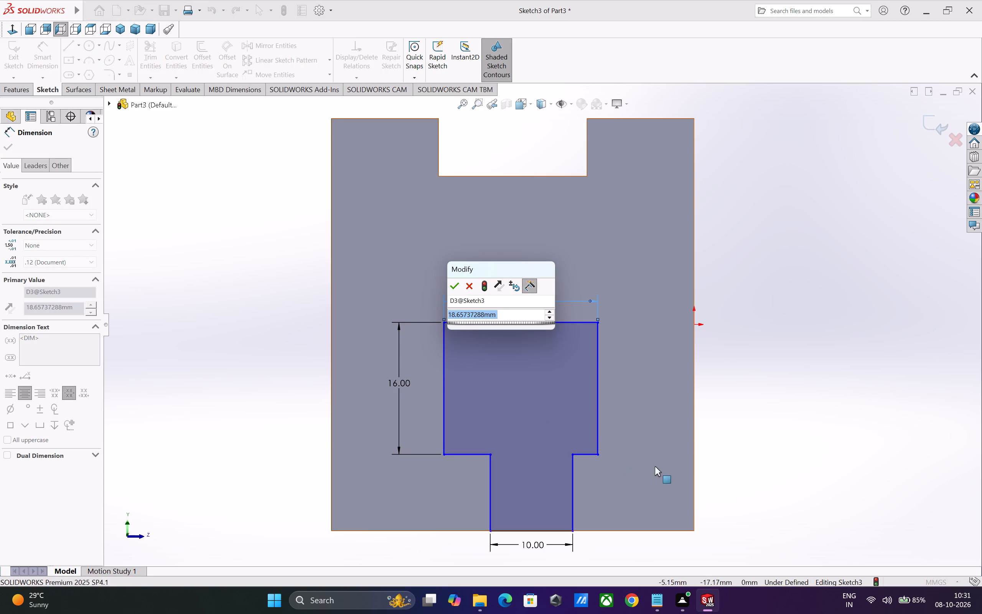
key(2)
key(6)
key(Return)
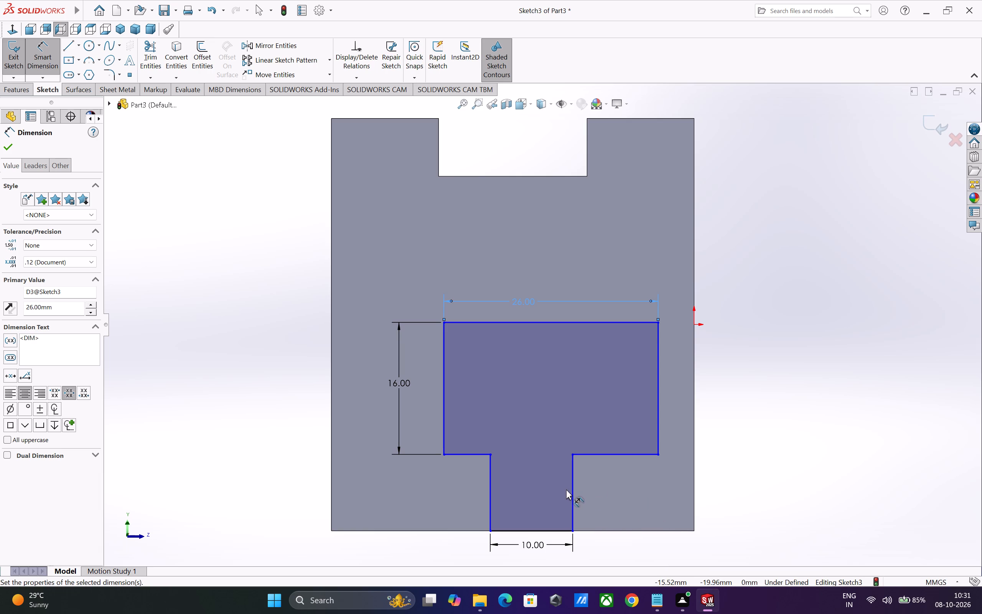
Position the head with its top line 20 mm above the face's bottom edge and its left side 9 mm from the face's left edge.
click(462, 321)
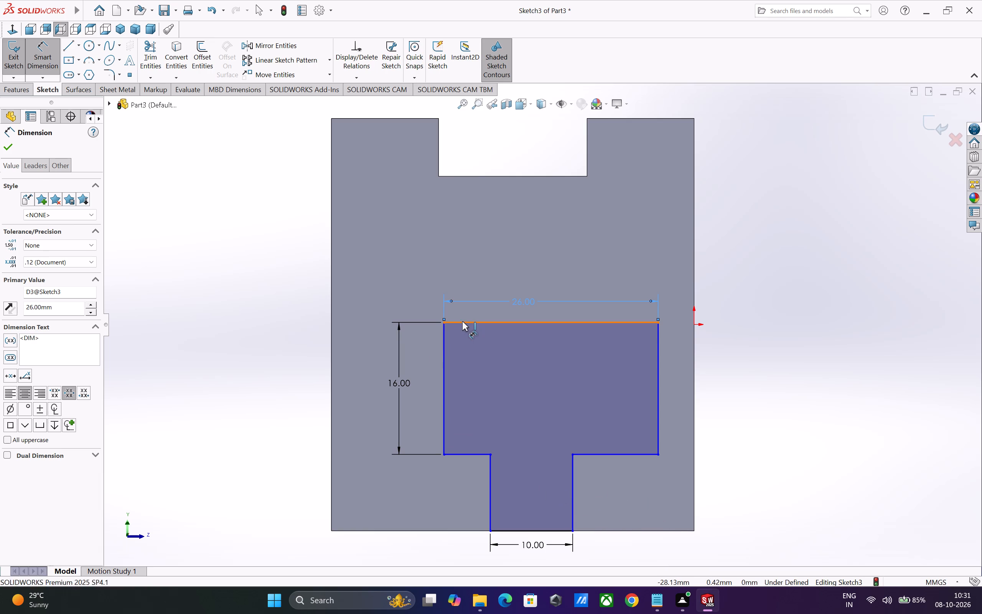
click(425, 531)
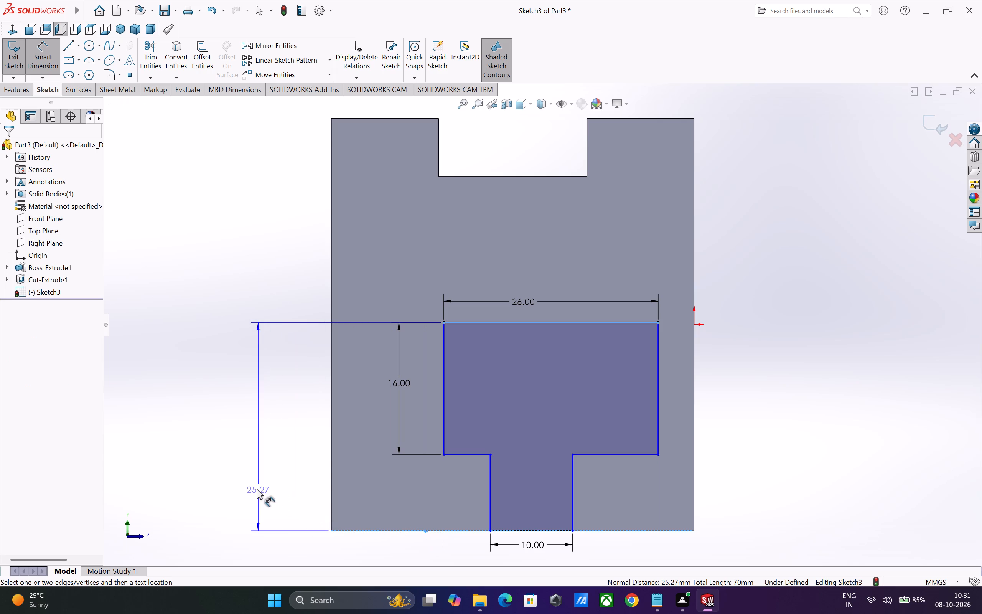
click(250, 487)
key(2)
key(0)
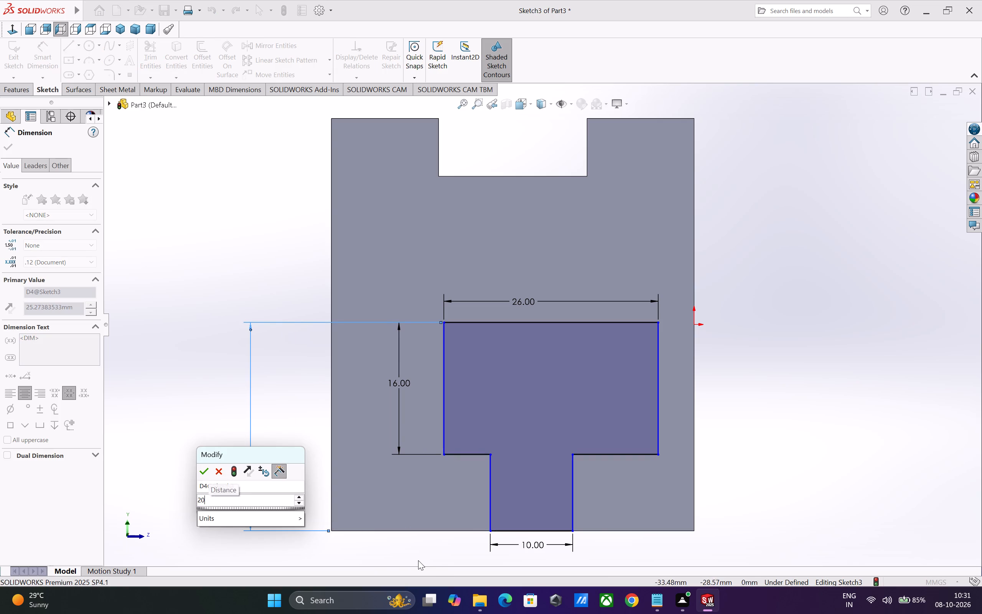
key(Return)
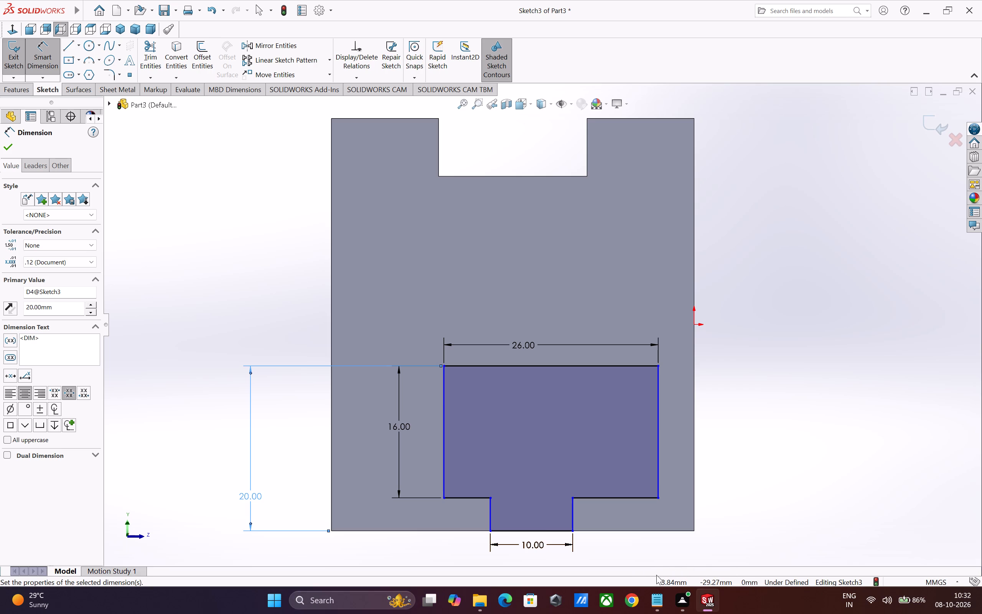
click(444, 451)
click(331, 450)
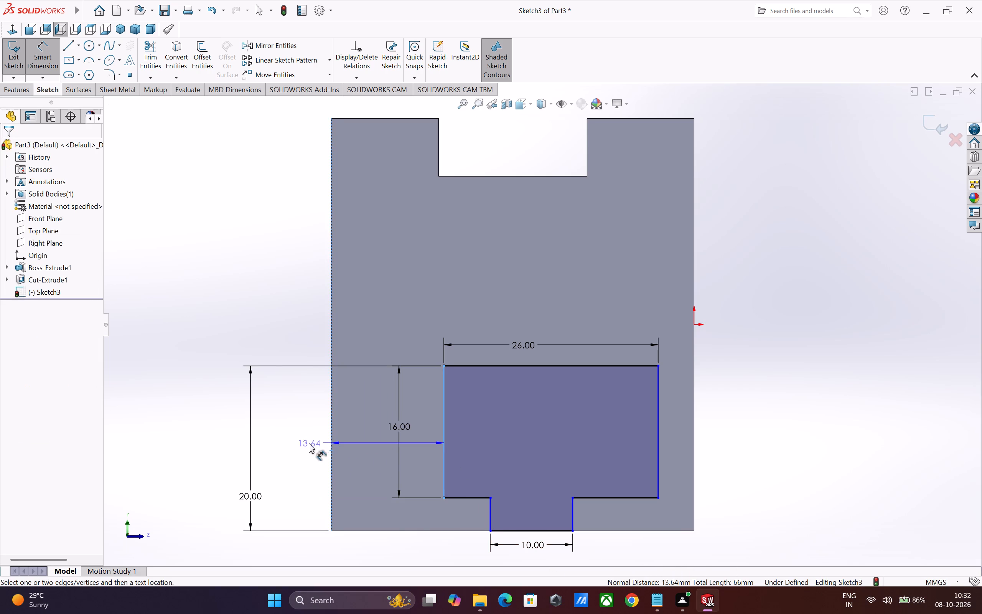
click(309, 443)
key(9)
key(Return)
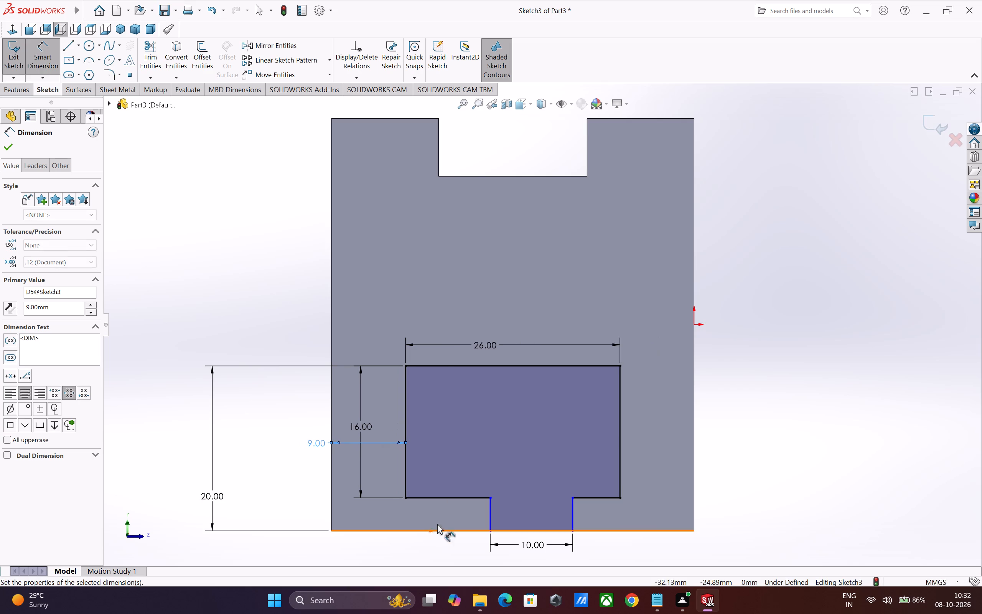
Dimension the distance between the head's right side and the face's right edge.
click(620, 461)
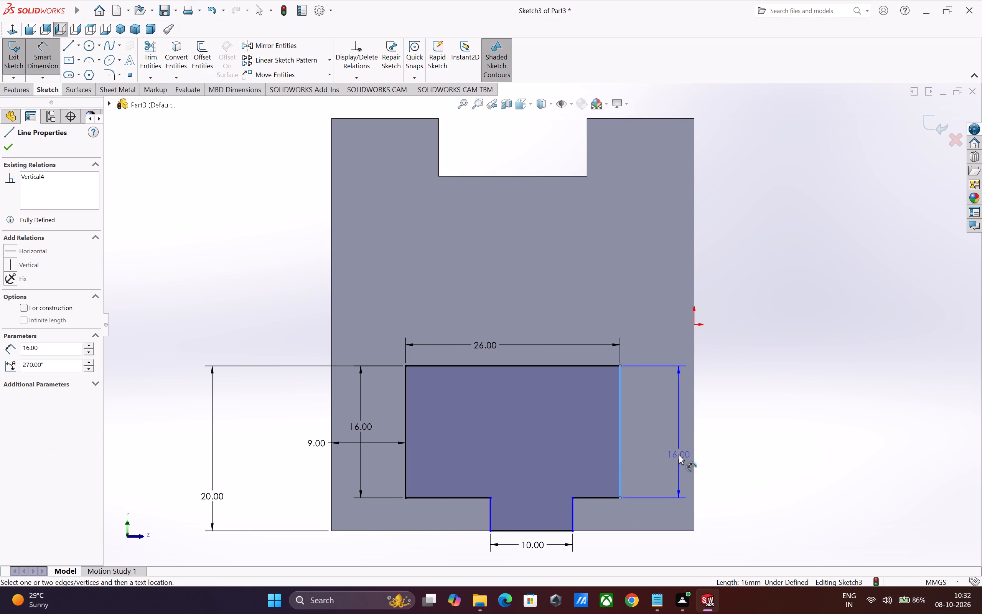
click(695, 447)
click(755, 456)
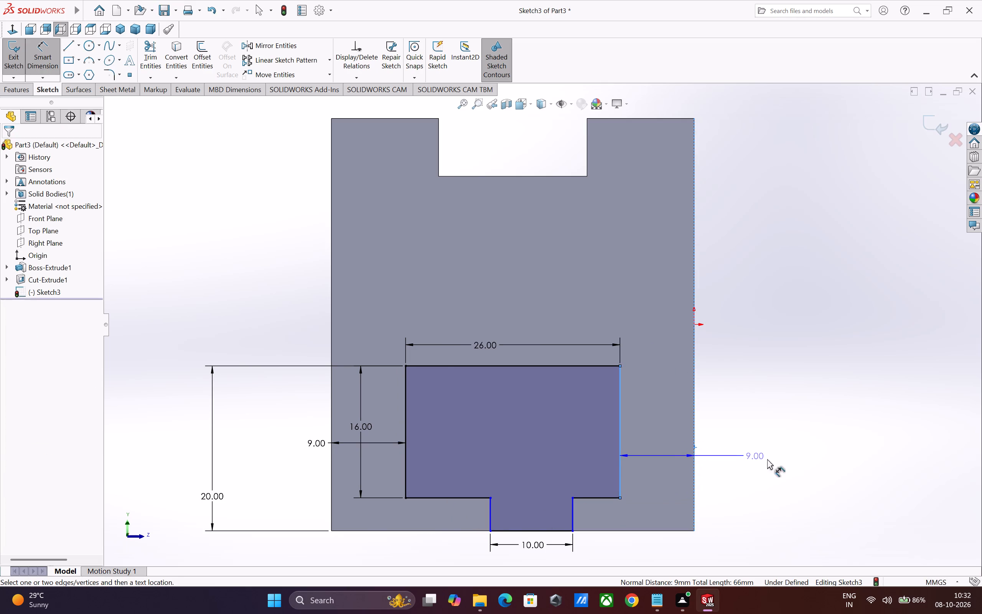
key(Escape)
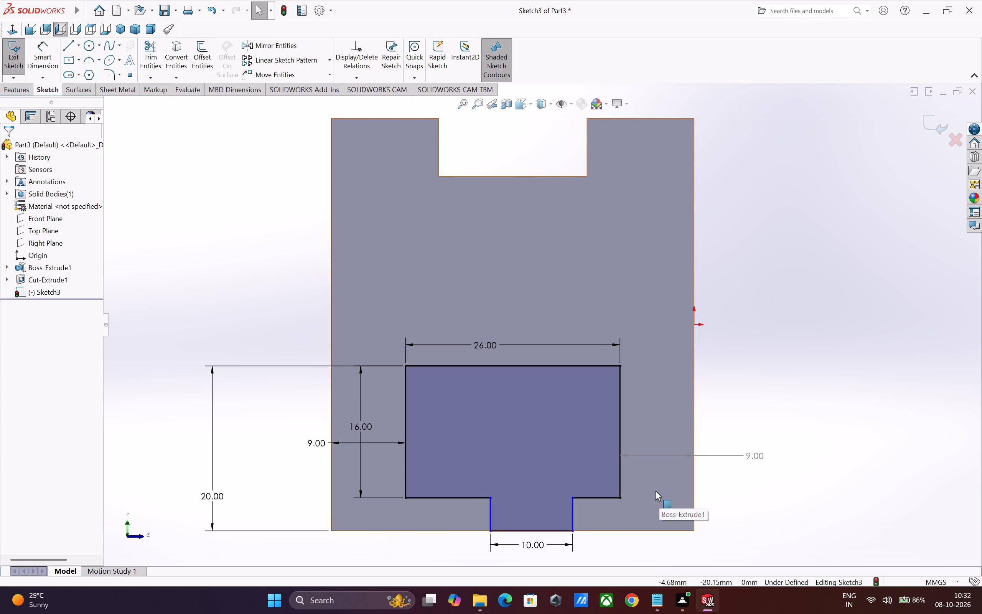
Dimension the horizontal shoulder line on the left of the stem as 8 mm.
click(431, 497)
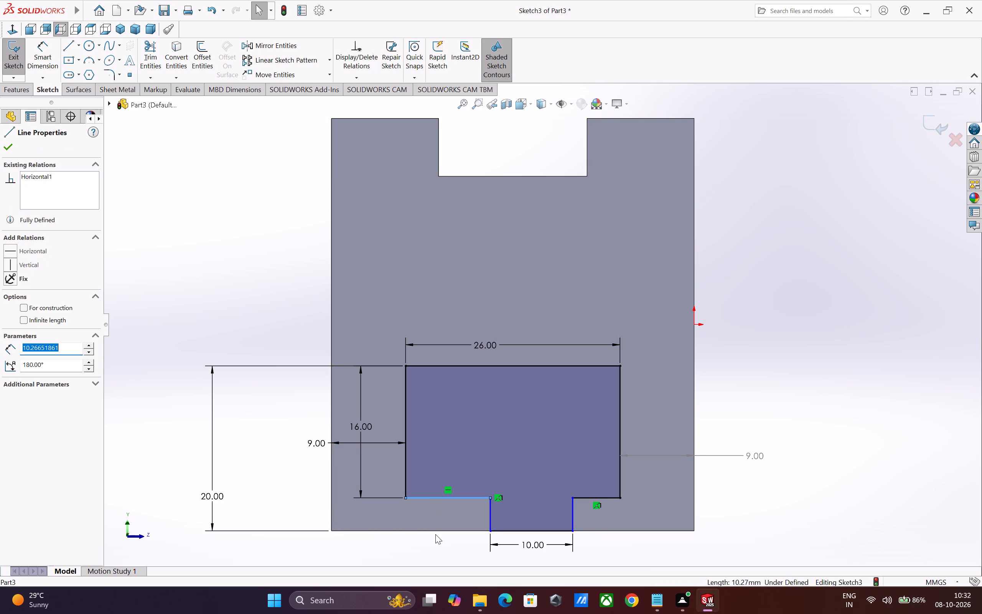
key(Escape)
click(41, 59)
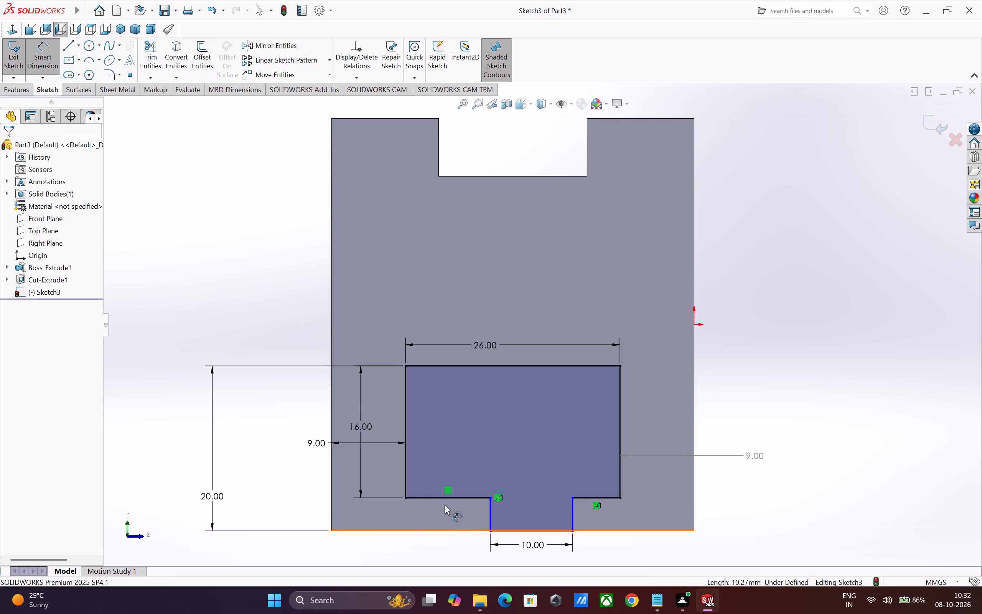
click(443, 497)
click(437, 542)
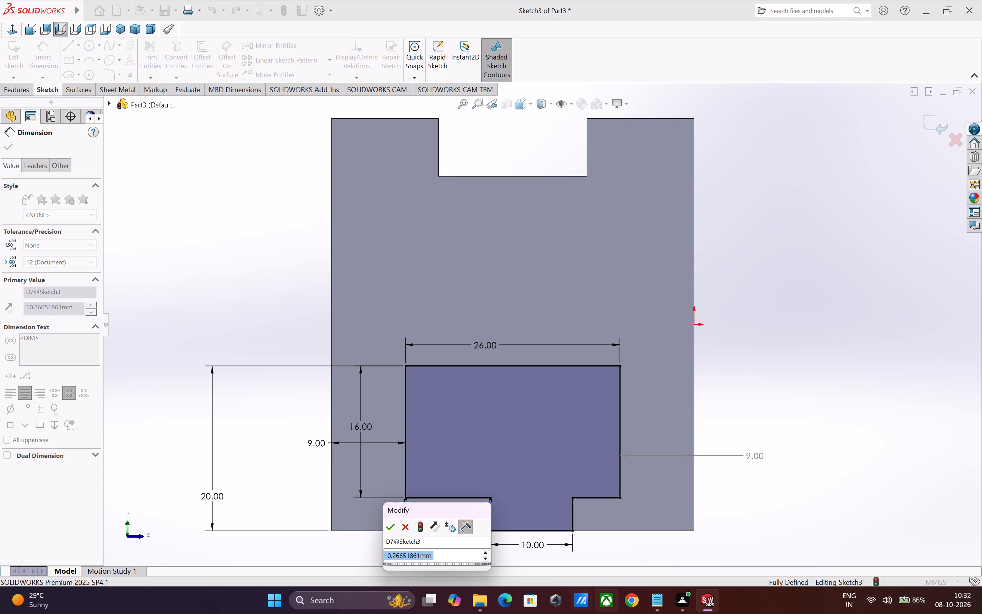
key(8)
key(Return)
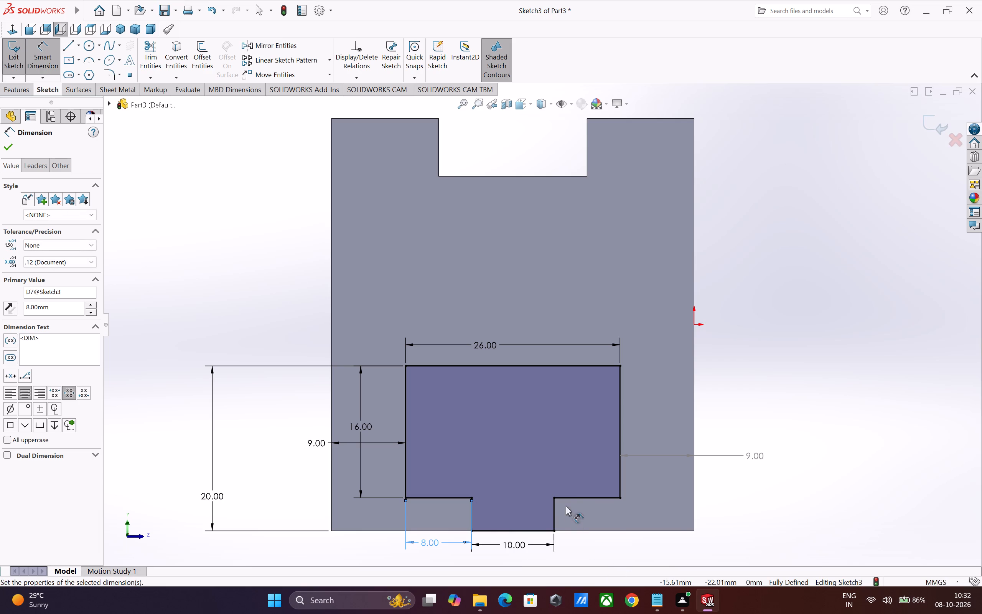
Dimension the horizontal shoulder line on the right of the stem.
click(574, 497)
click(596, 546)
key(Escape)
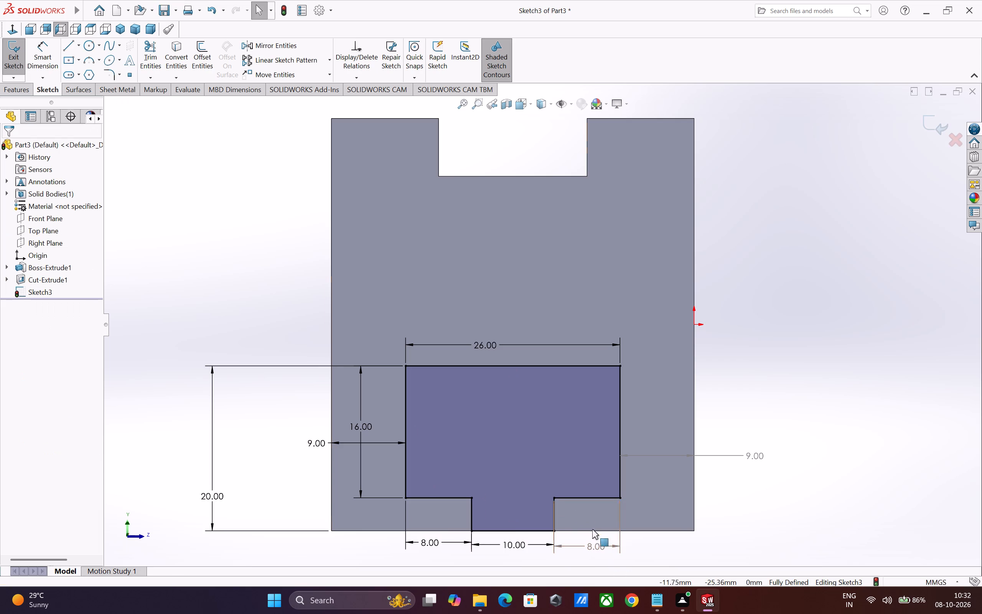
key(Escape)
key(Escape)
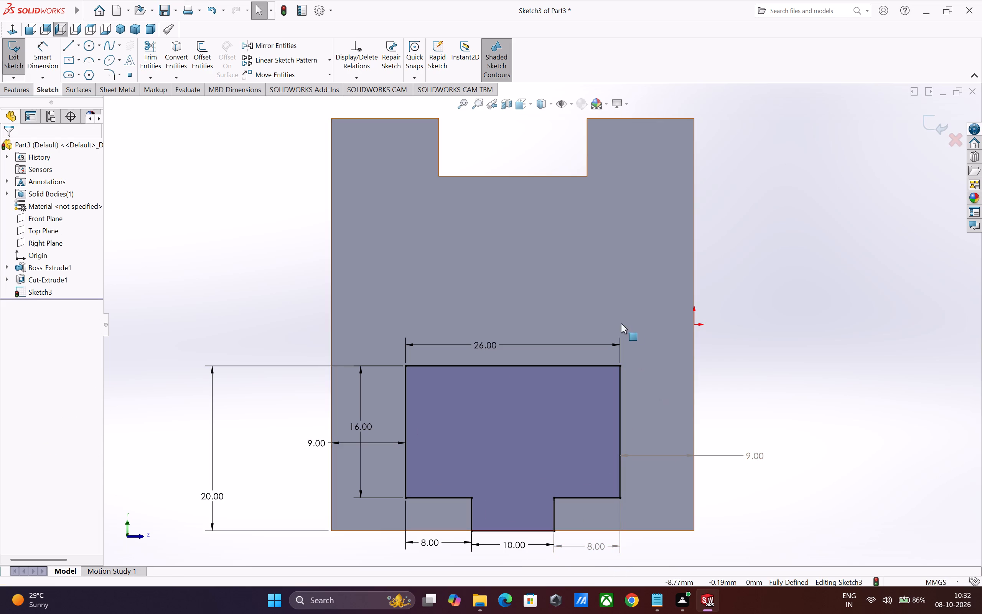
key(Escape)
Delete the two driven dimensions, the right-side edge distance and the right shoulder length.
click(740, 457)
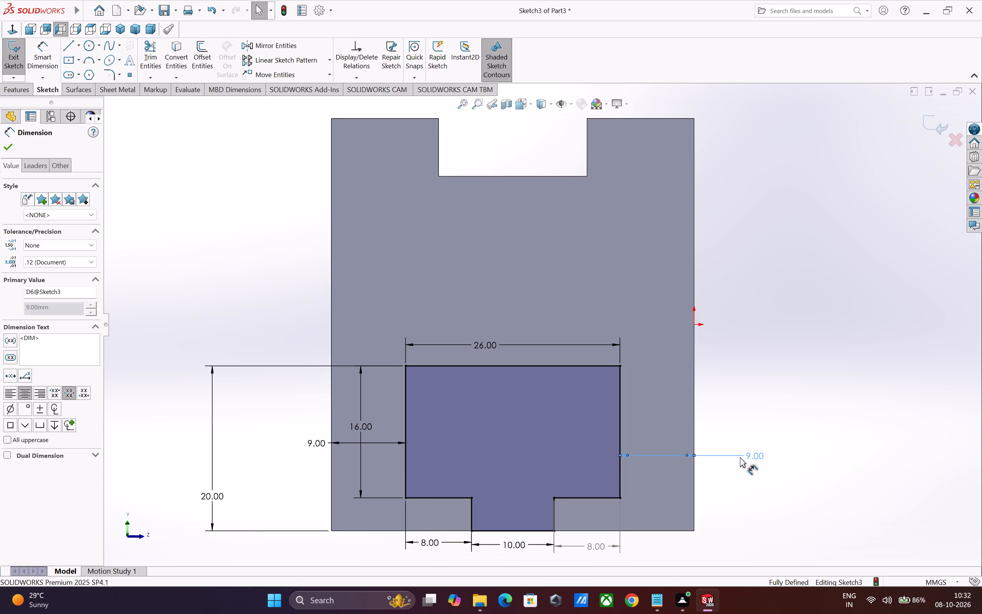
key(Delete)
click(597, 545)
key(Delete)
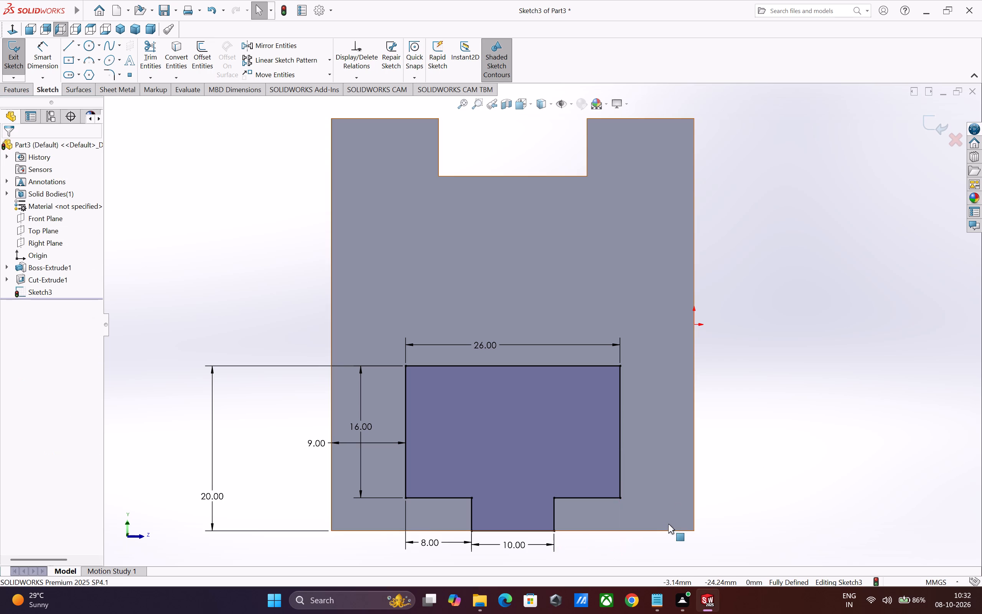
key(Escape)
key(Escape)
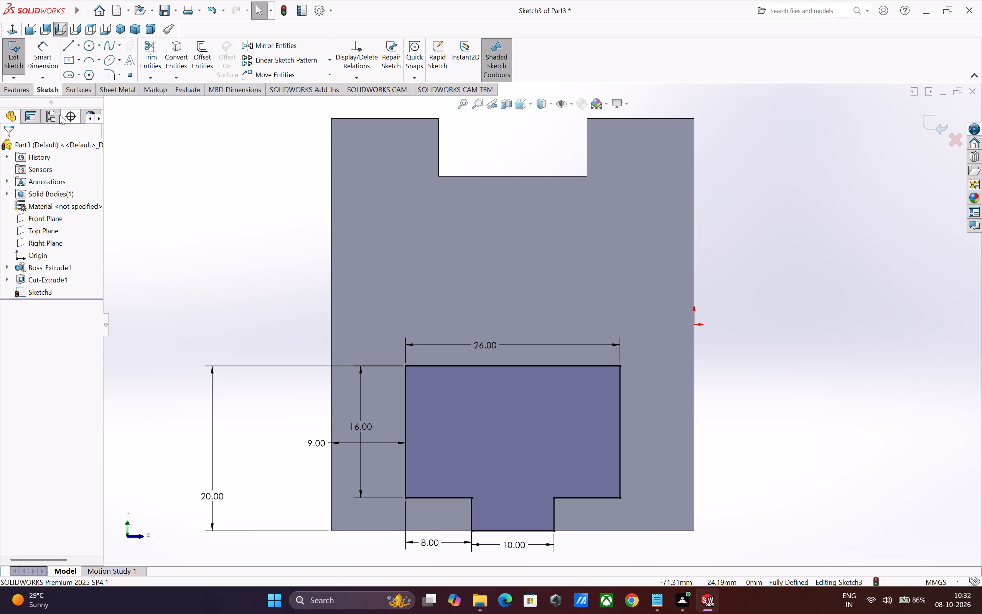
Cut the T-shaped side profile through the whole block with an Extruded Cut set to Through All.
click(12, 88)
click(156, 60)
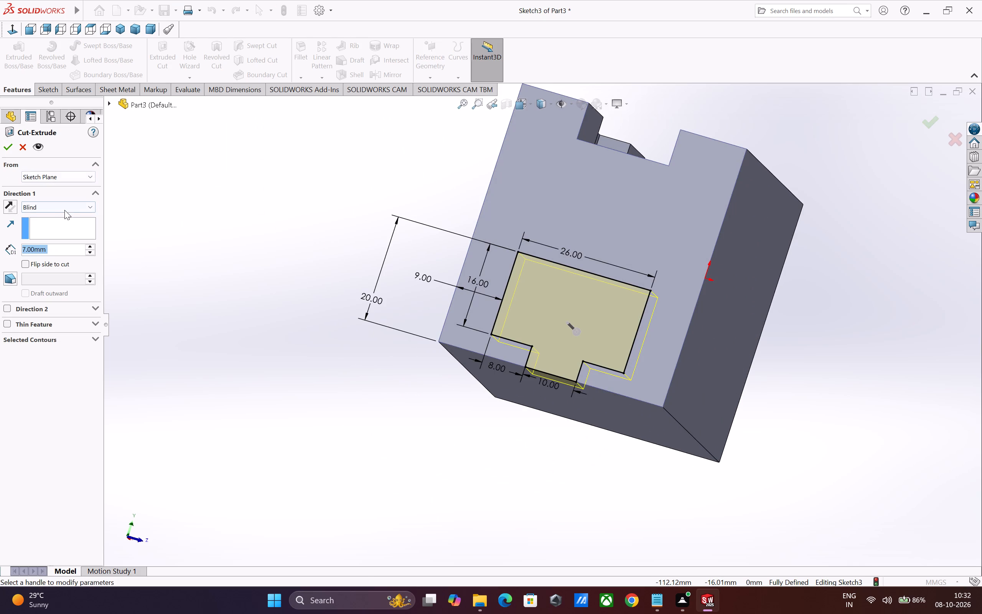
click(64, 209)
click(64, 223)
middle_drag(390, 431, 364, 458)
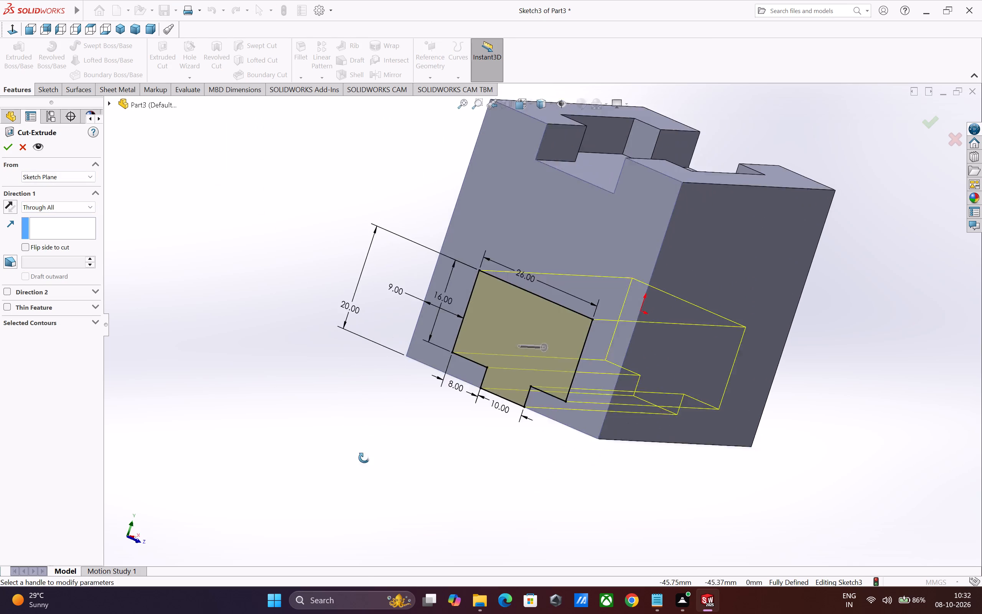
middle_drag(364, 458, 360, 467)
scroll(359, 468, down, 1)
click(7, 146)
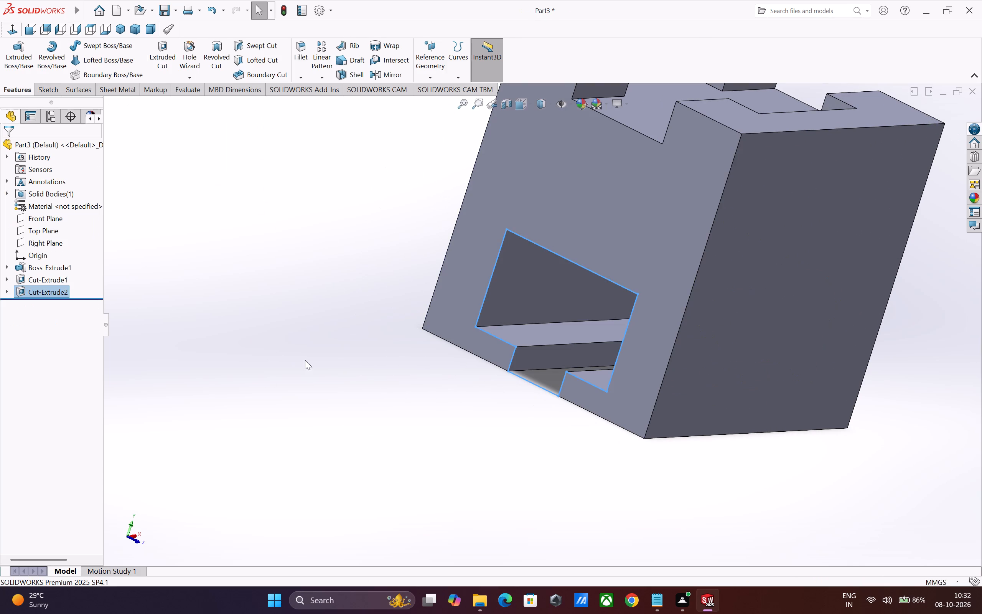
click(313, 363)
Start a new sketch on the floor of the stepped top cut.
click(629, 121)
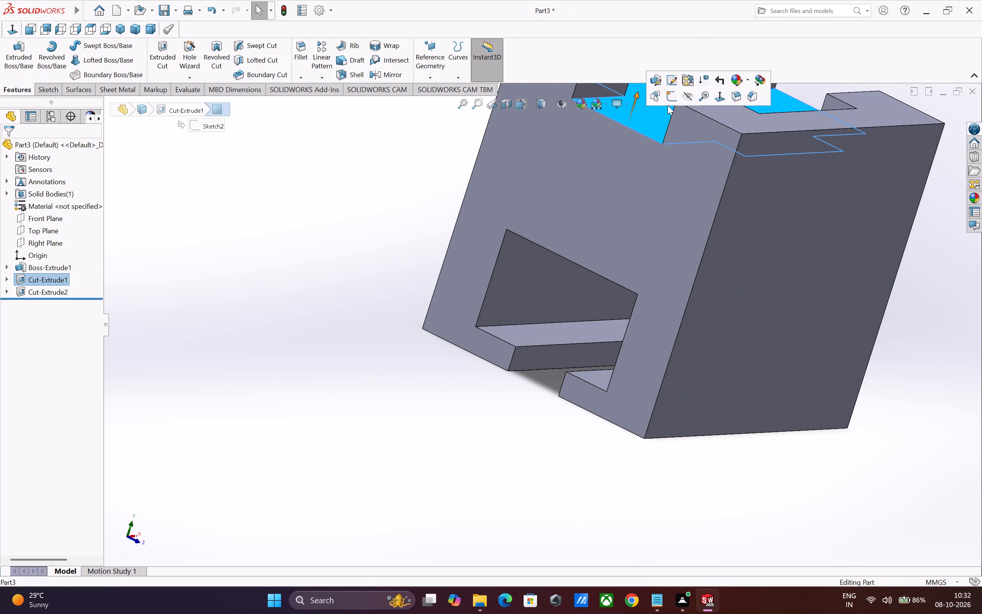
click(671, 99)
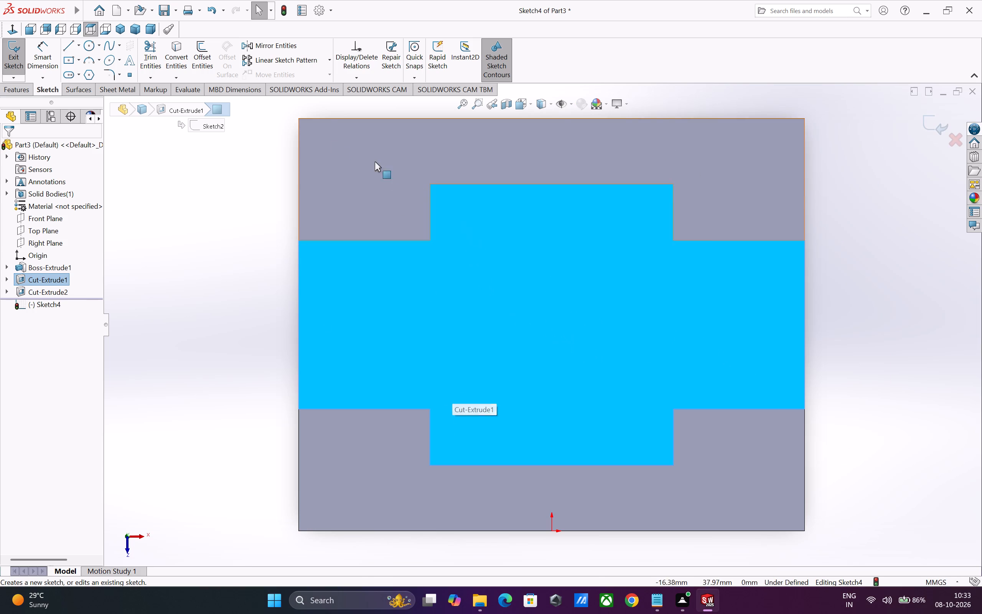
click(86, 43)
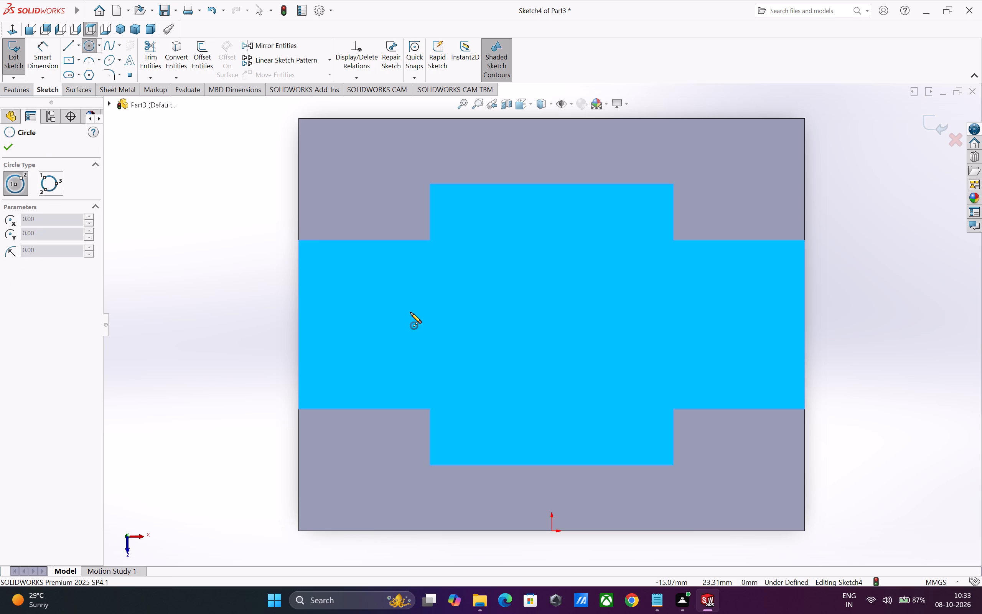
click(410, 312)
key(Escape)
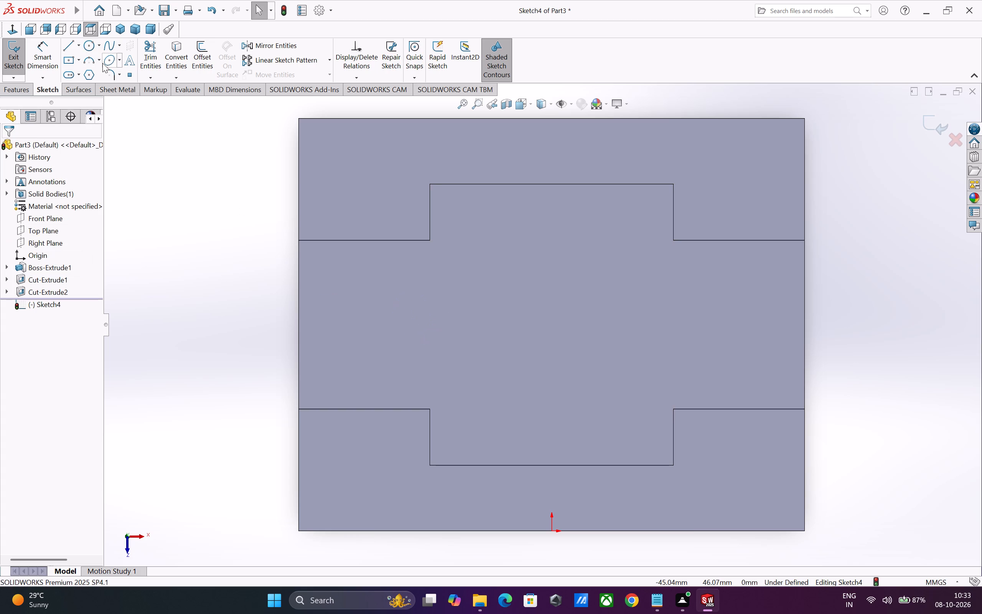
Draw two circles on the recess floor's horizontal centre line, about 6.3 mm diameter on the left and 7.6 mm on the right.
click(89, 46)
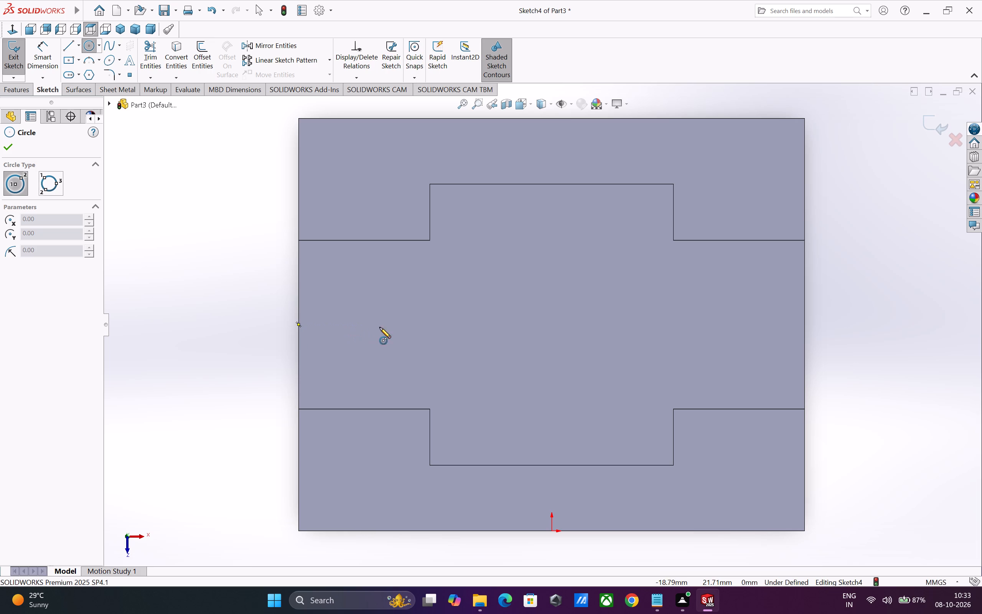
click(406, 324)
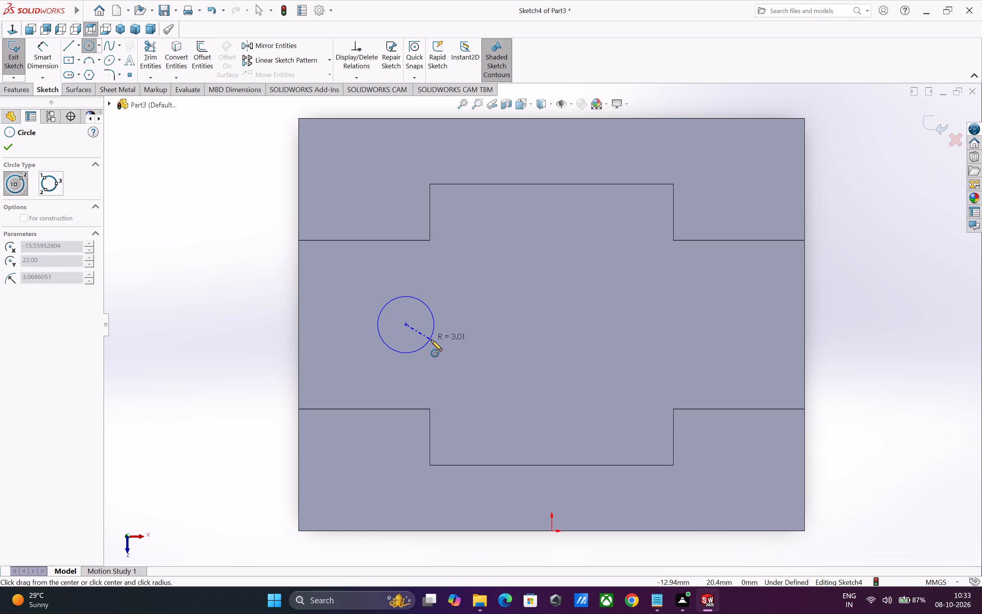
click(431, 340)
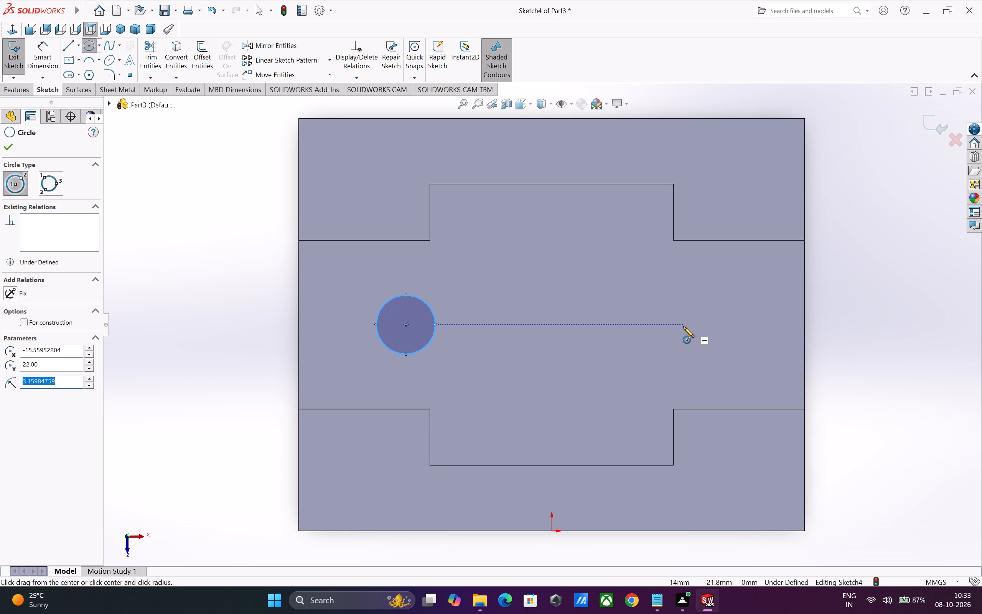
click(683, 327)
click(711, 347)
key(Escape)
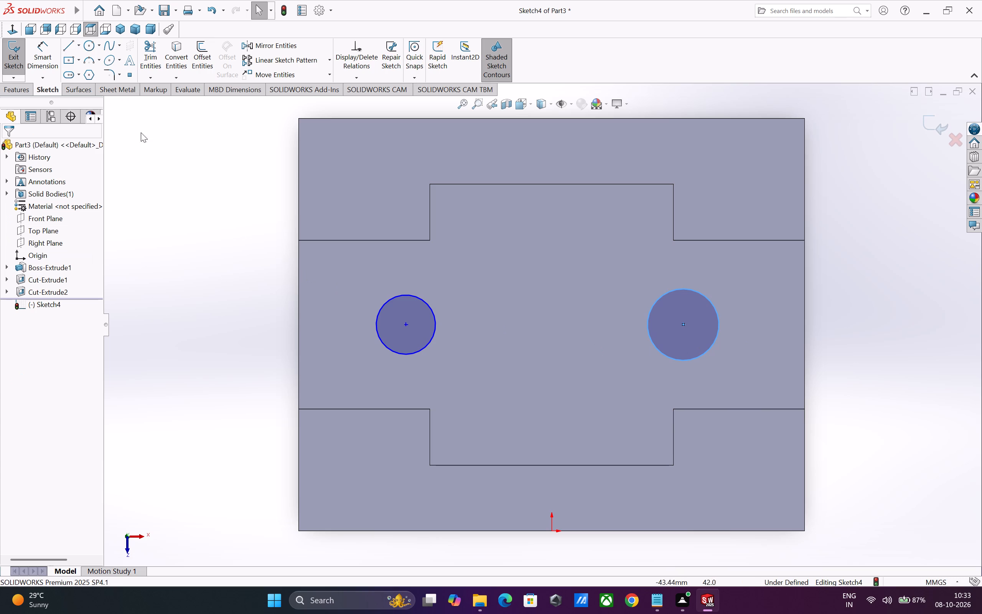
Dimension both circles to a diameter of 10 mm and place the right circle's dimension text clear of the circle.
drag(54, 54, 49, 54)
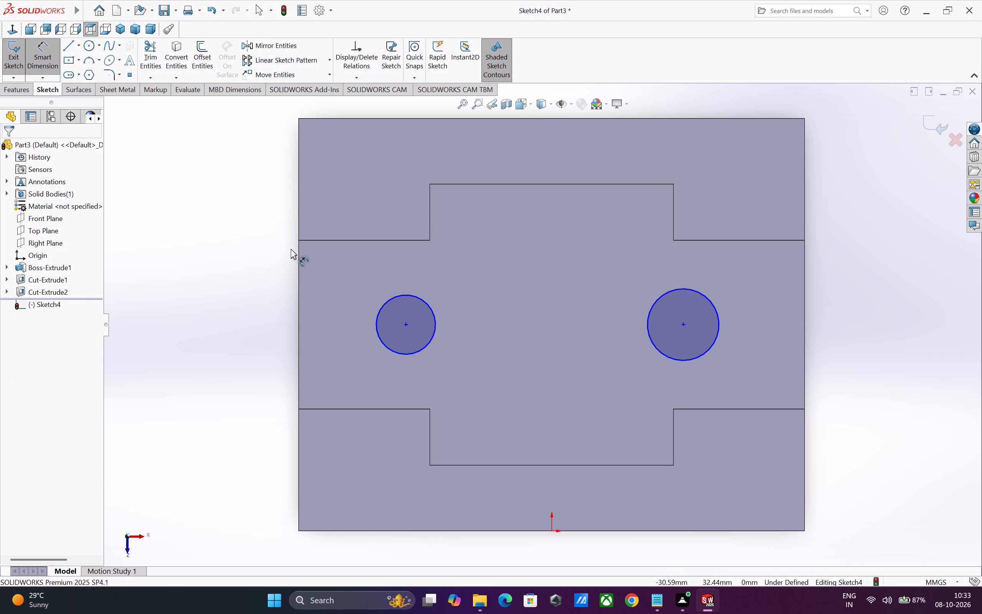
click(381, 305)
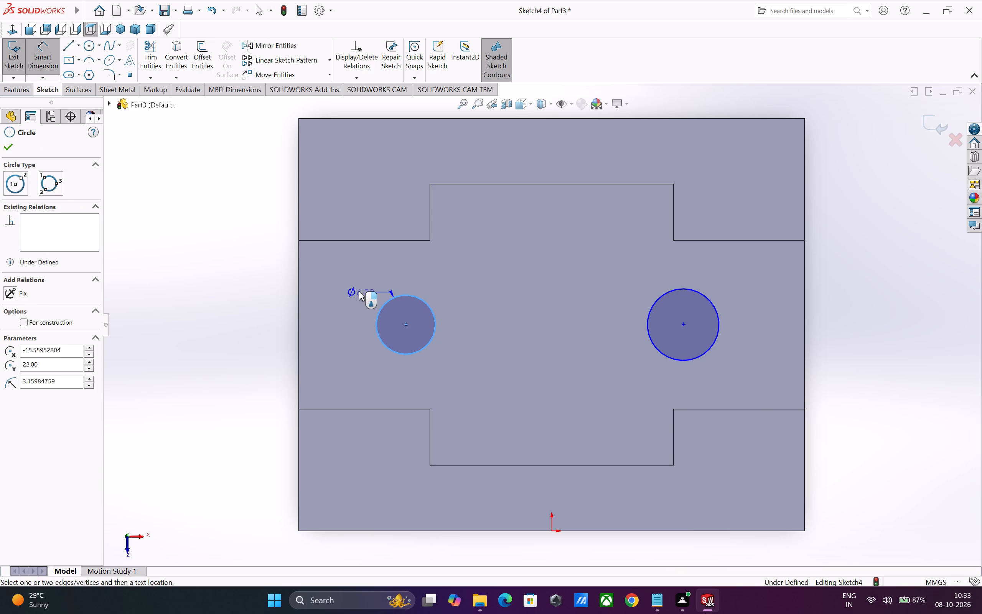
click(359, 291)
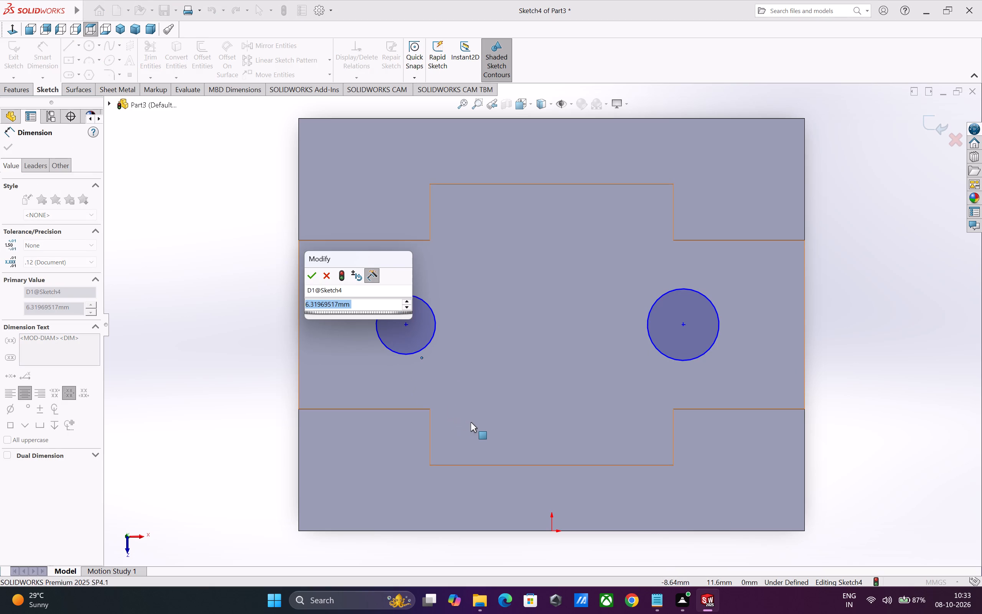
text(10)
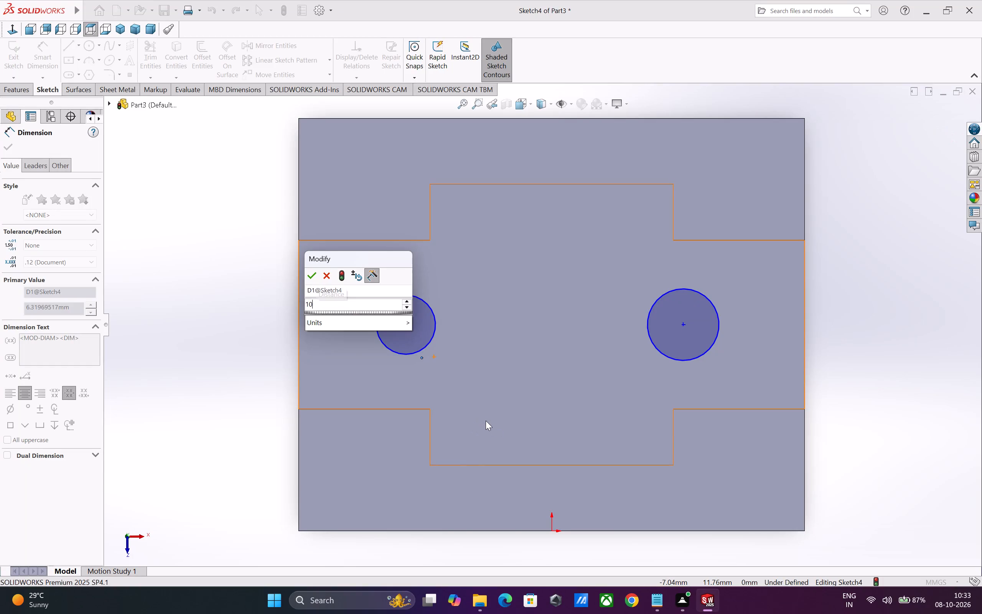
key(Return)
click(685, 361)
click(711, 371)
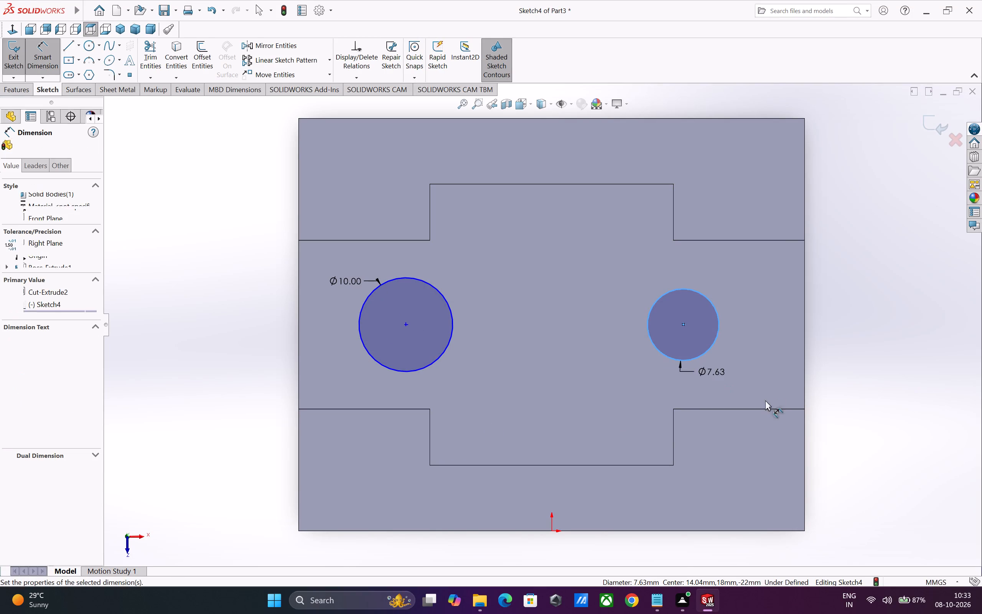
text(10)
key(Return)
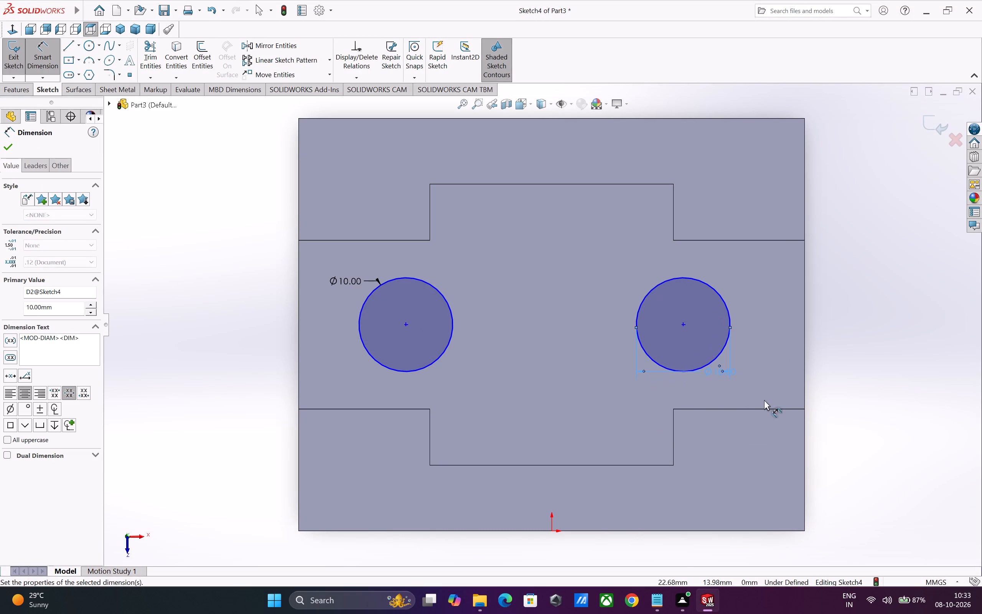
drag(728, 371, 778, 361)
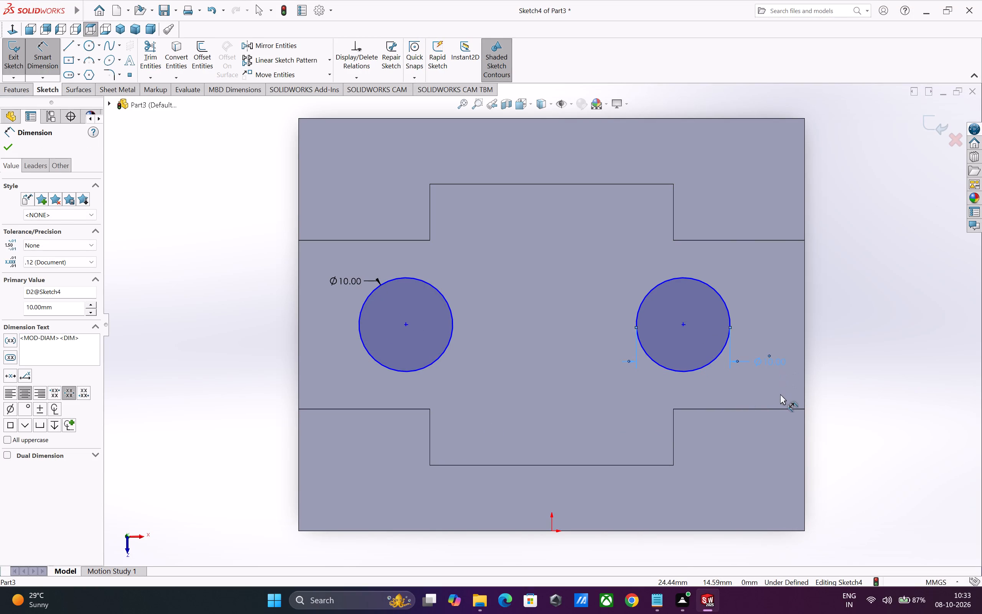
click(779, 394)
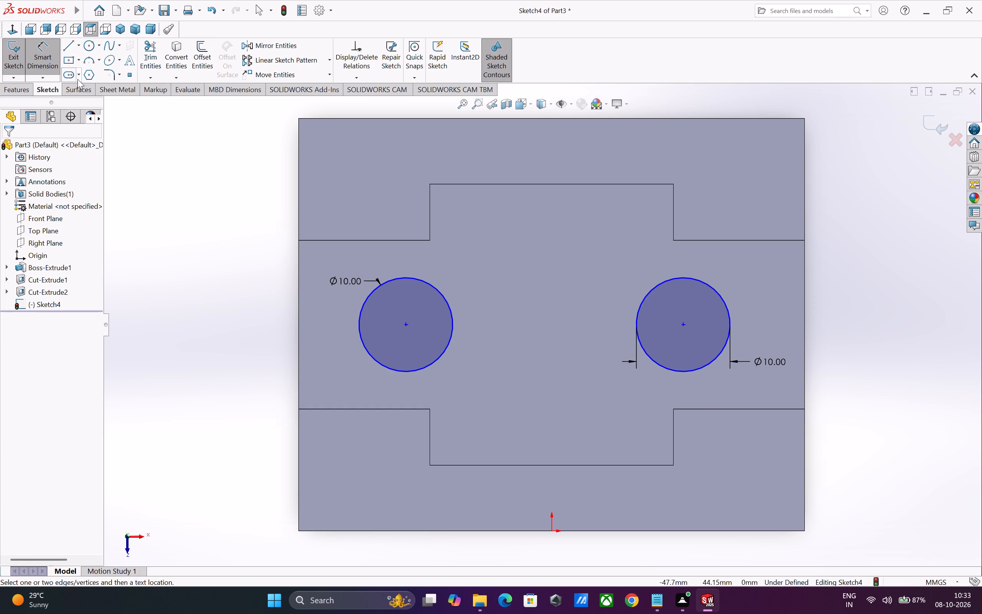
Dimension the horizontal distance between the two circle centres as 28 mm.
click(407, 324)
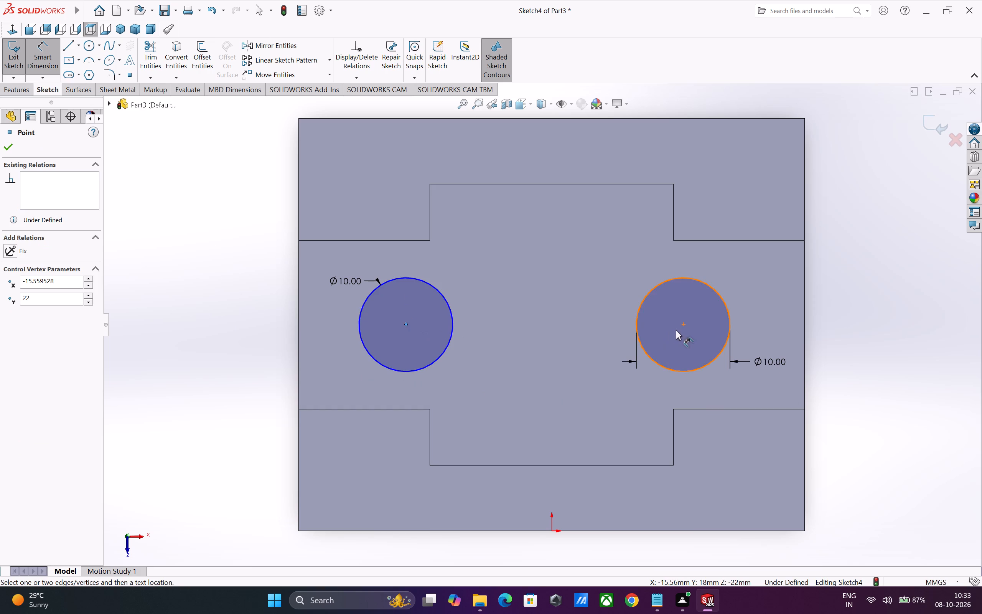
click(685, 325)
click(522, 266)
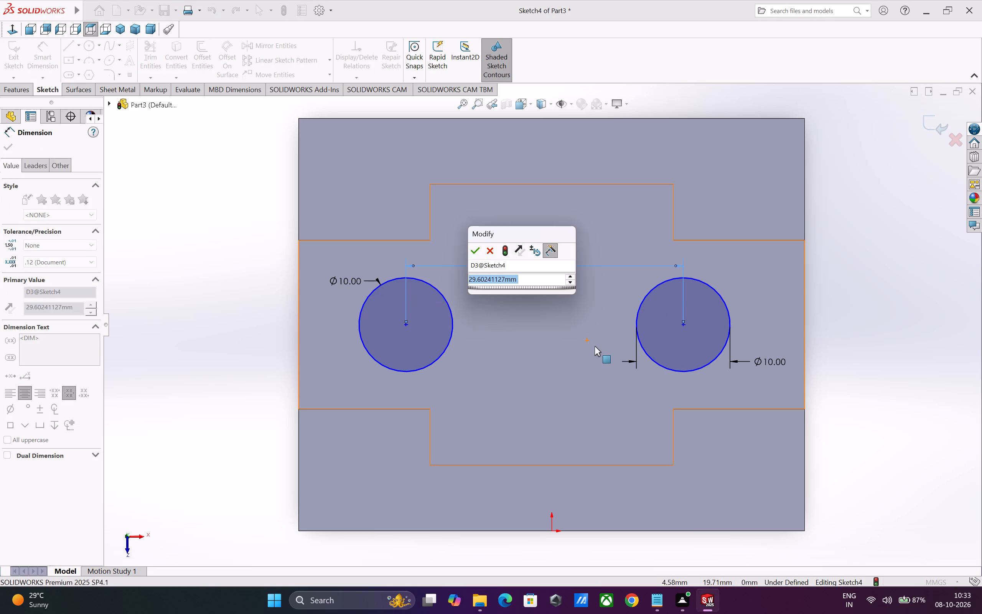
key(2)
key(8)
key(Return)
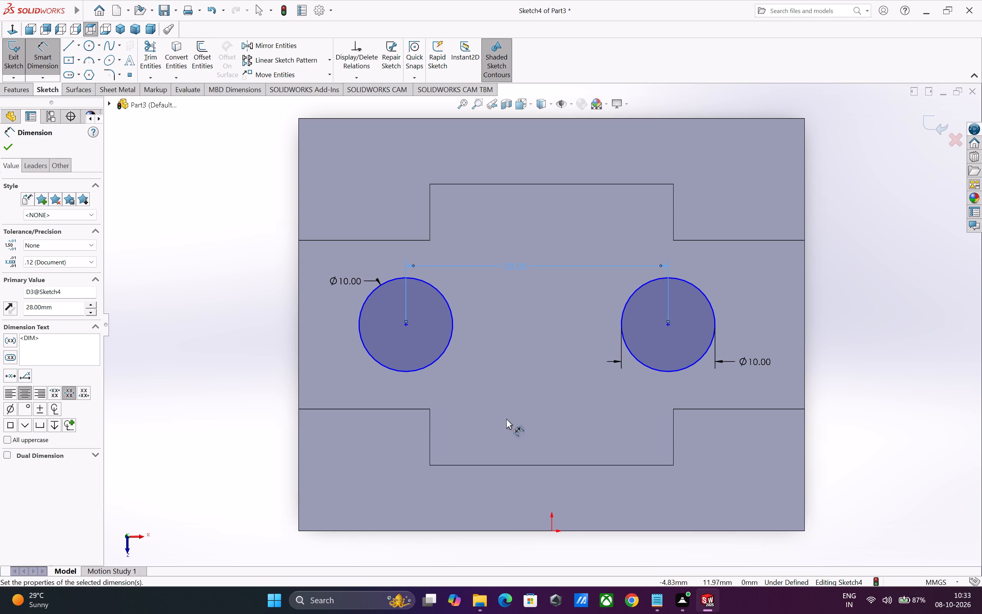
Dimension the horizontal distance from the origin to the right circle's centre as 14 mm.
click(668, 324)
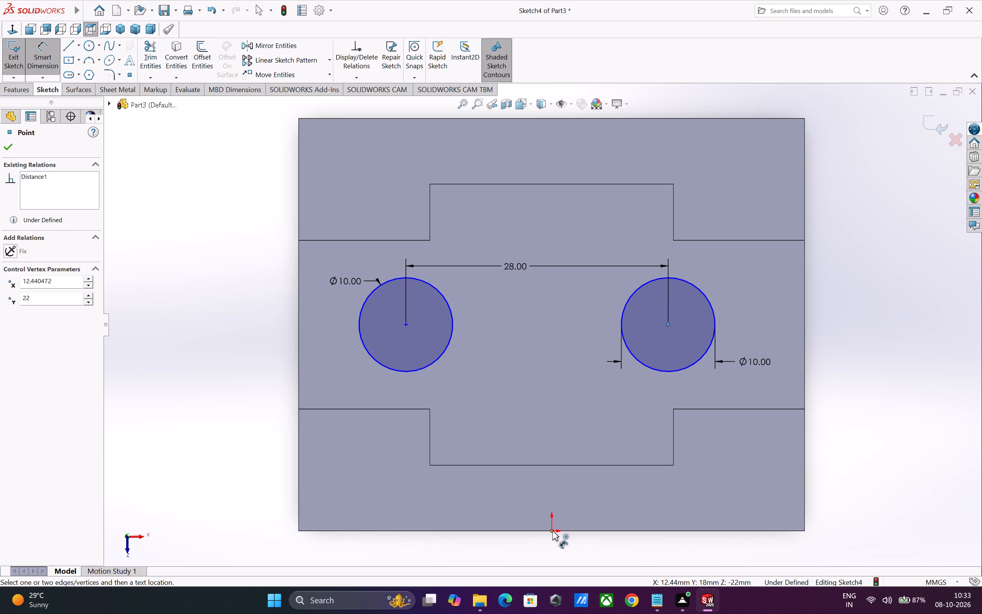
click(552, 531)
click(601, 550)
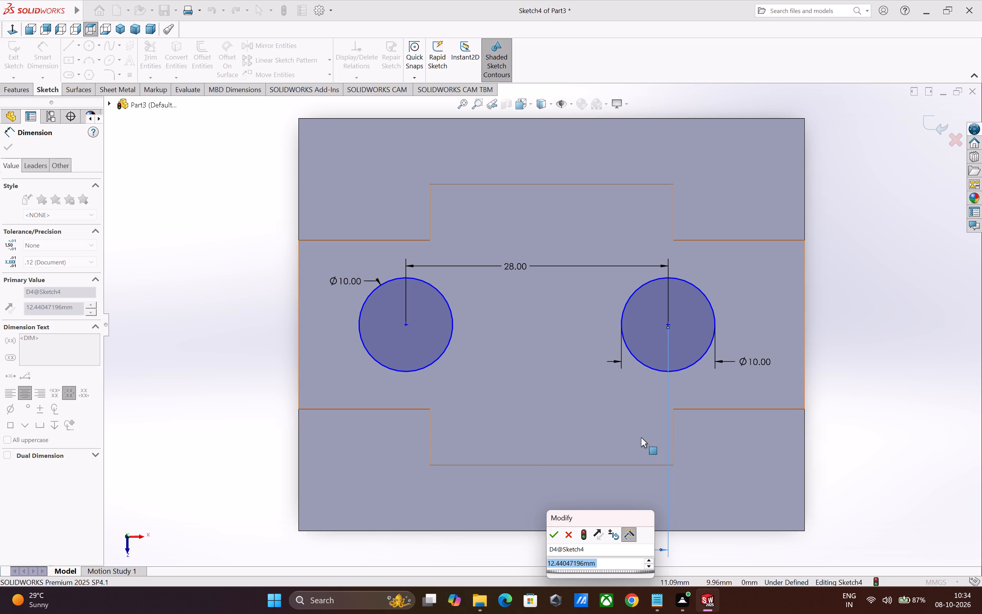
key(1)
key(4)
key(Return)
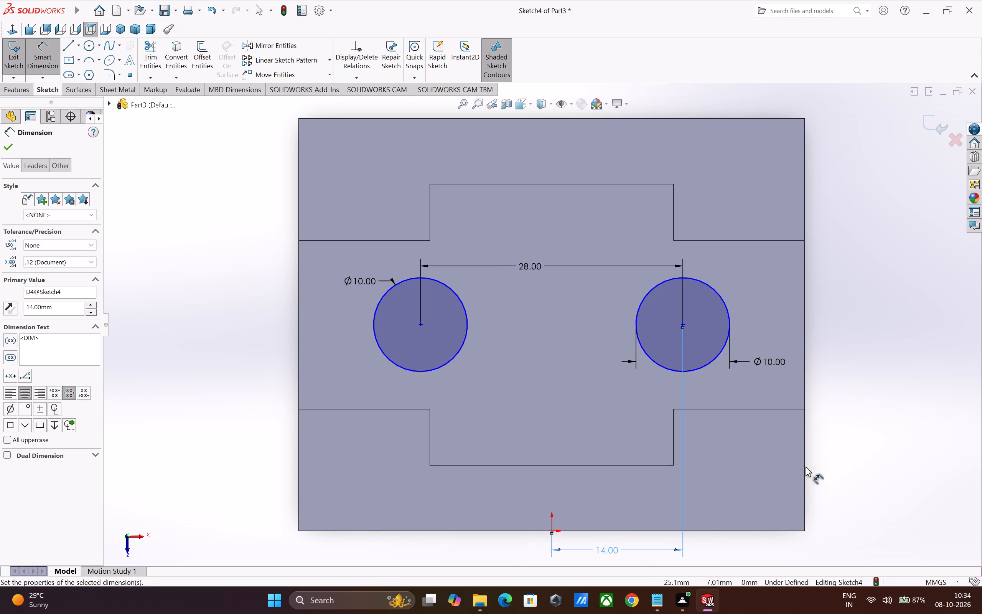
click(878, 458)
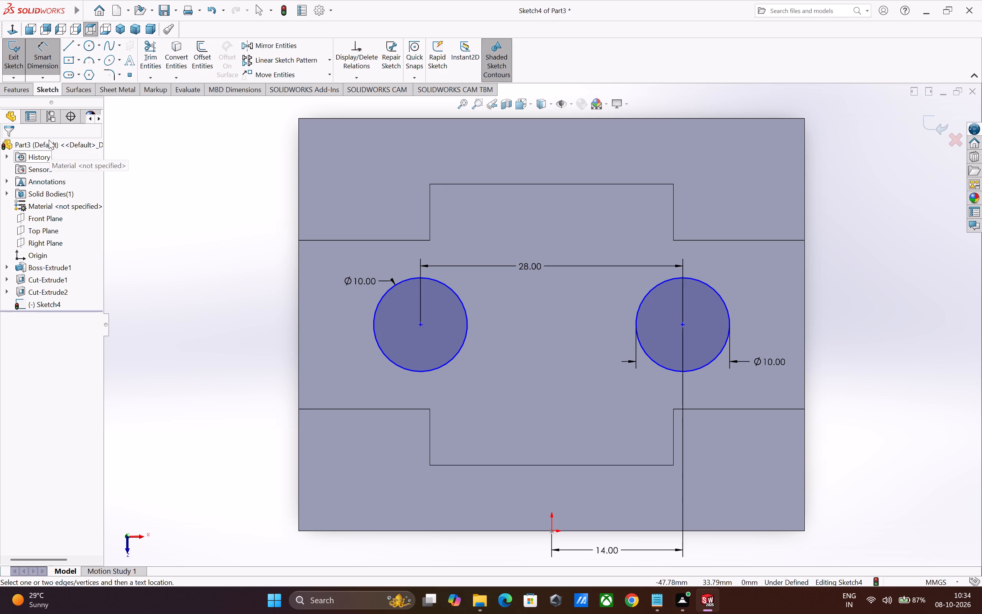
Cut the two 10 mm circles down through the block with an Extruded Cut set to Through All.
click(23, 91)
click(150, 52)
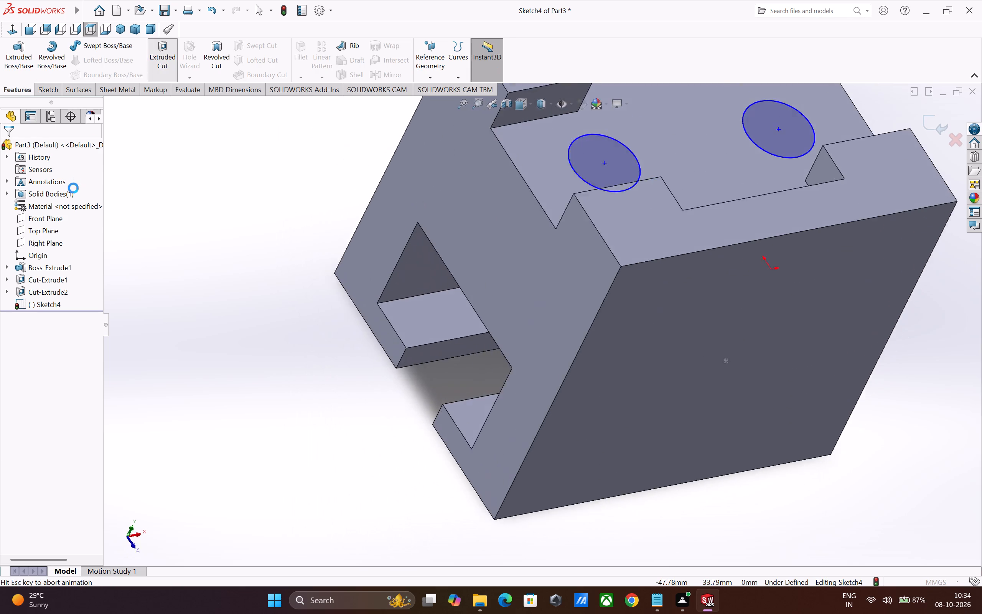
middle_drag(407, 456, 423, 510)
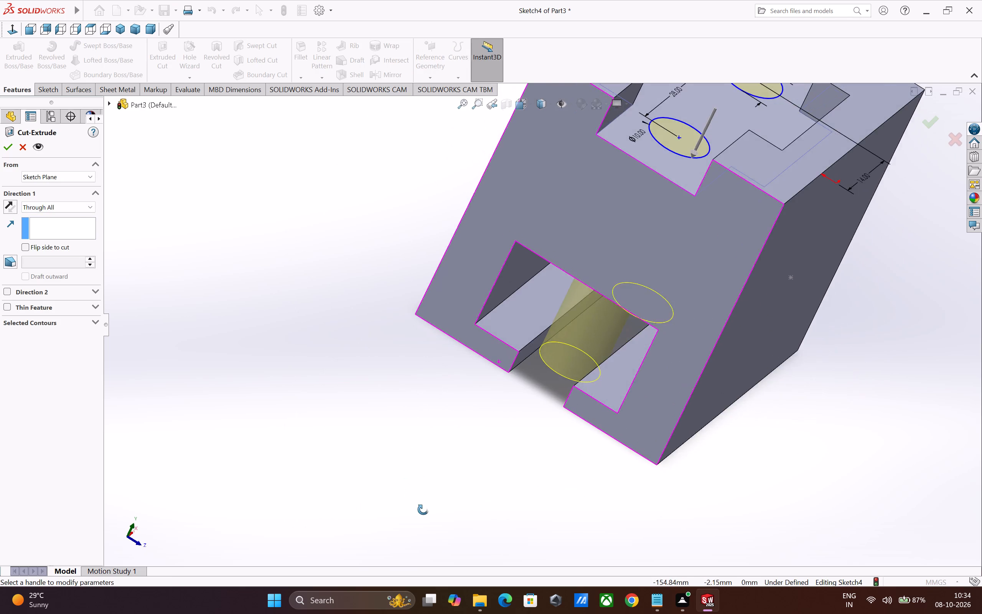
middle_drag(423, 510, 376, 525)
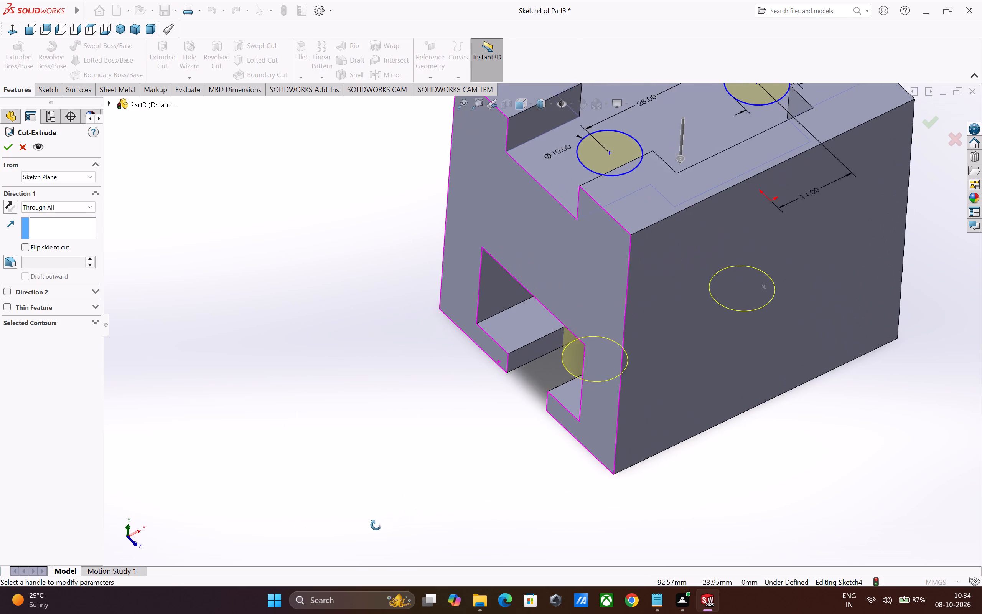
middle_drag(376, 525, 371, 523)
click(10, 150)
click(289, 347)
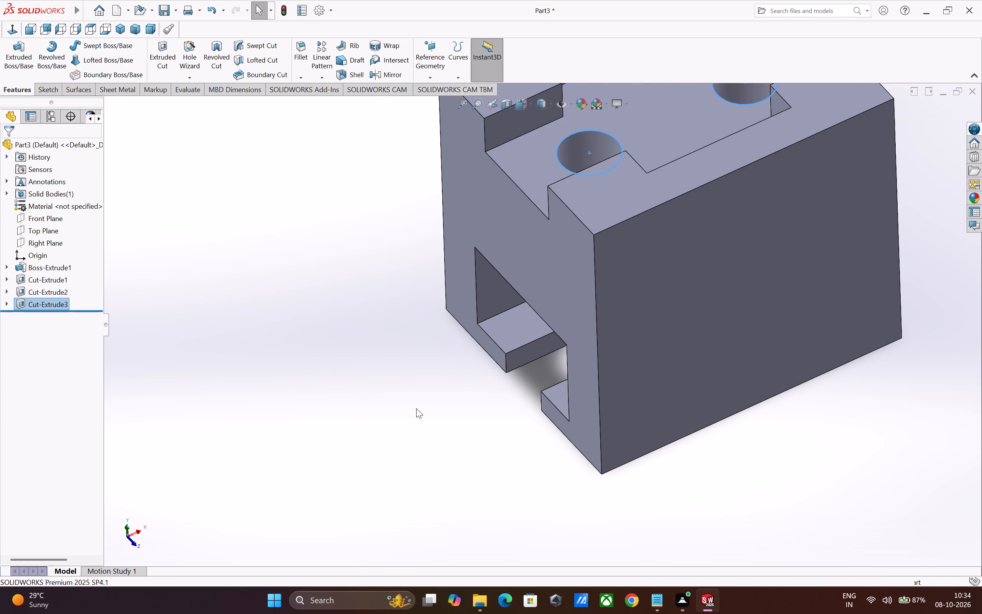
Examine the part's two holes, stepped top recess and T-shaped slot from different angles.
middle_drag(464, 431, 525, 393)
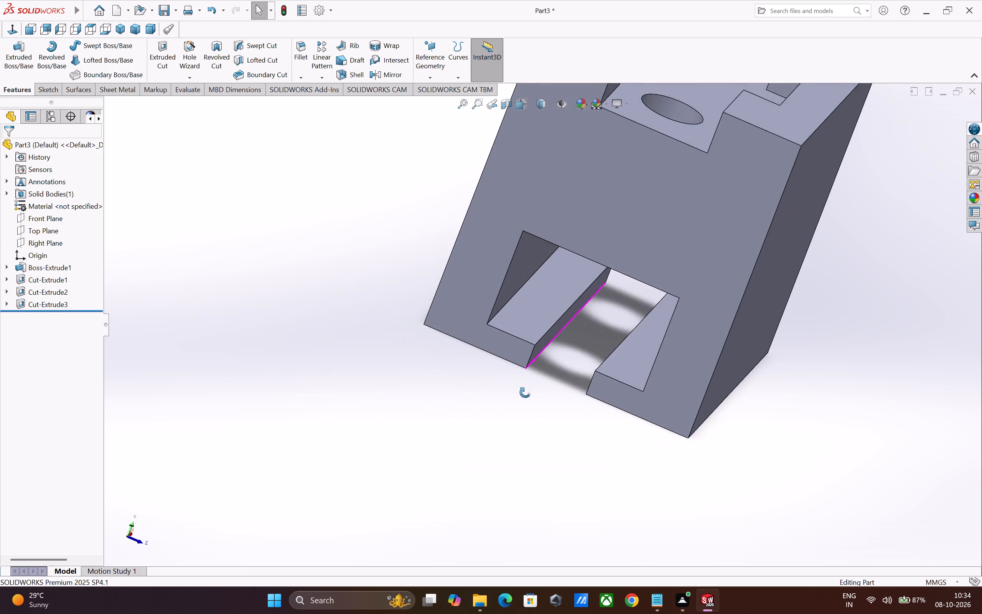
middle_drag(525, 393, 483, 431)
scroll(484, 431, up, 3)
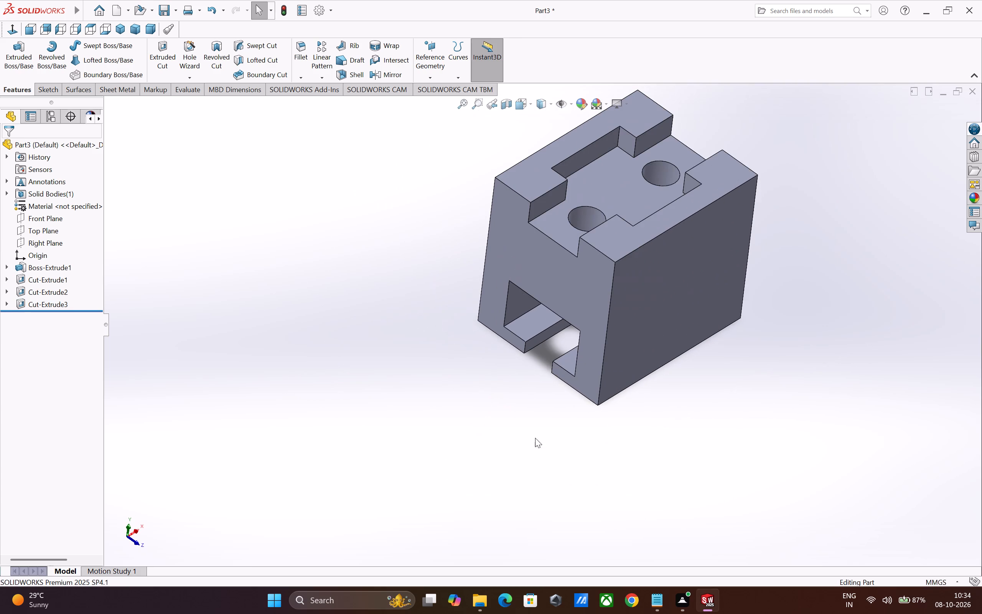
scroll(691, 417, up, 1)
scroll(527, 421, up, 1)
scroll(481, 411, down, 2)
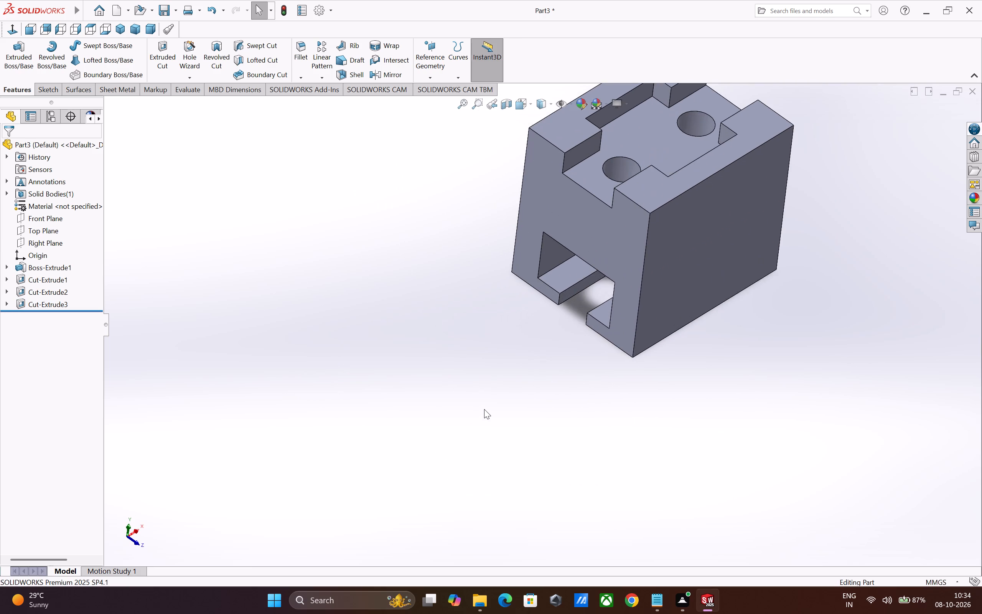
scroll(484, 409, up, 3)
scroll(658, 370, down, 1)
Save the part as Exe-3(1) in the Fuji folder as a SOLIDWORKS Part file.
key(ctrl+s)
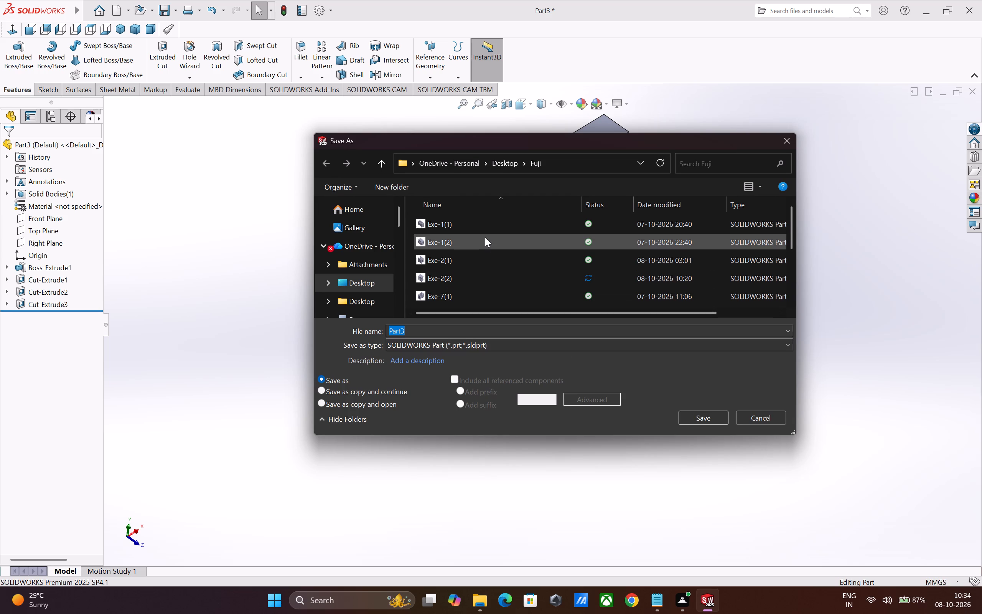
click(463, 224)
click(404, 331)
click(404, 331)
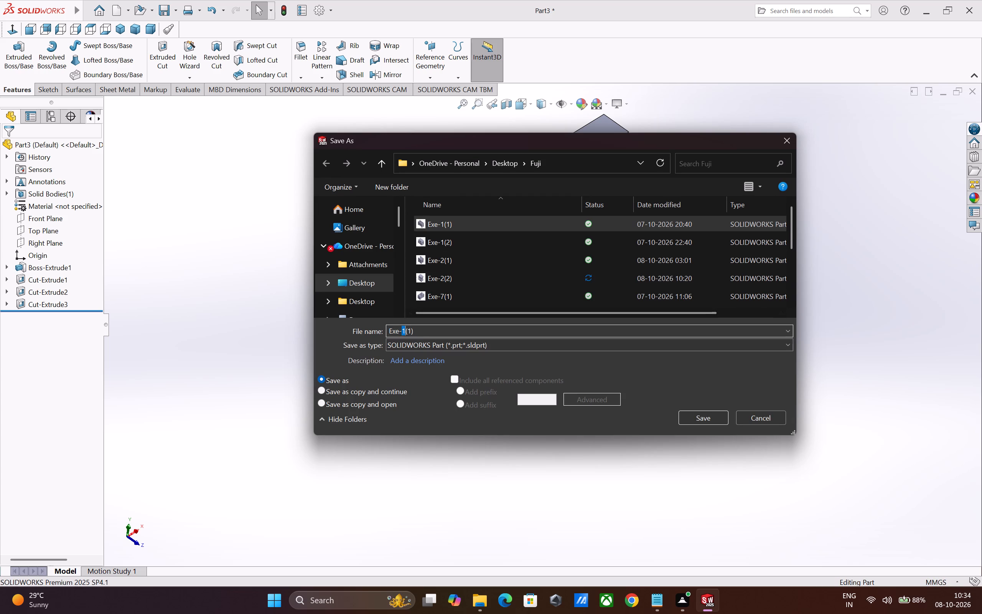
key(3)
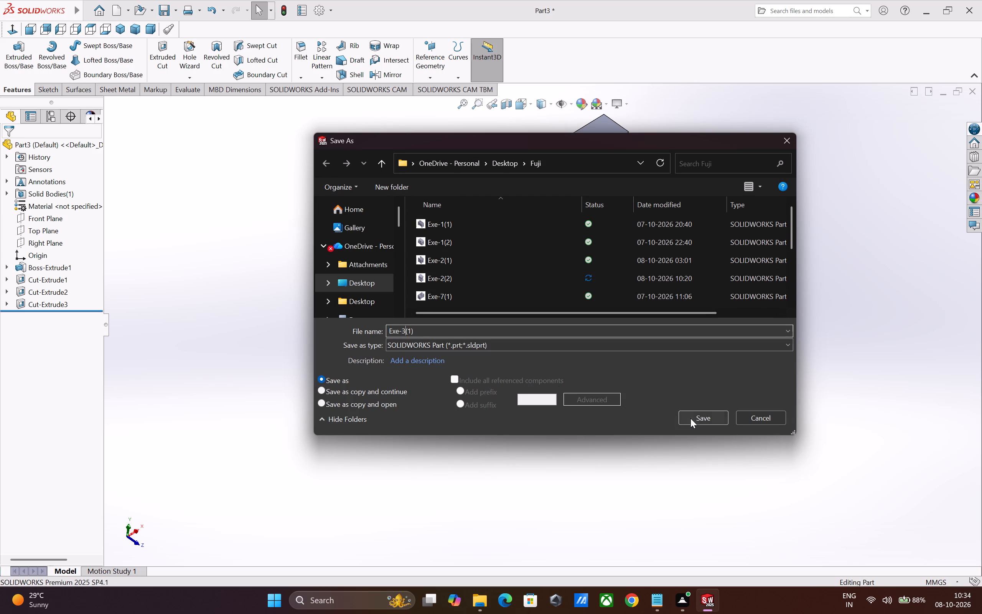
click(694, 418)
Save a copy of the part as an Adobe PDF named Exe-3(1) in the Fuji folder.
click(175, 12)
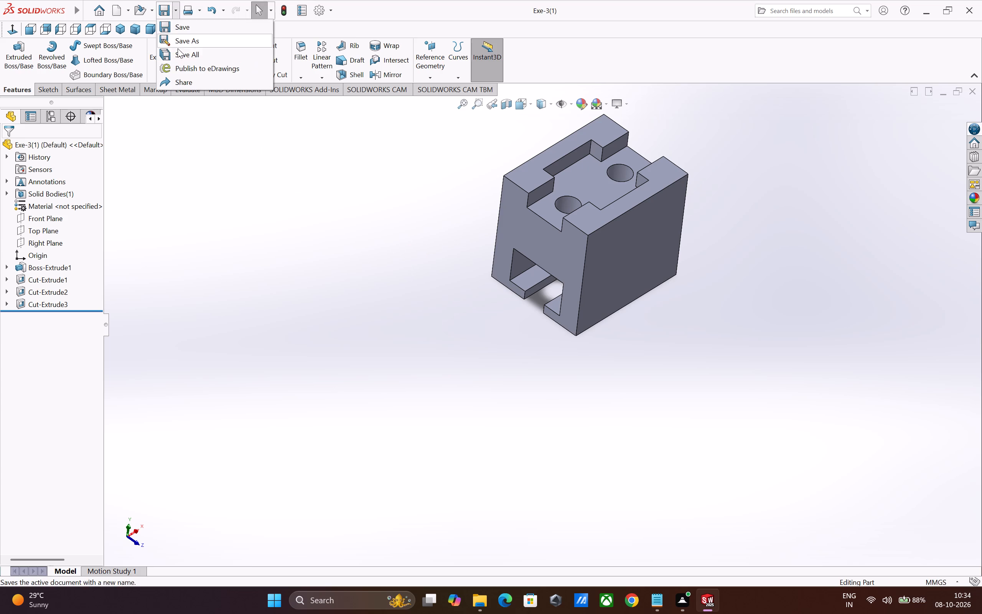
click(187, 39)
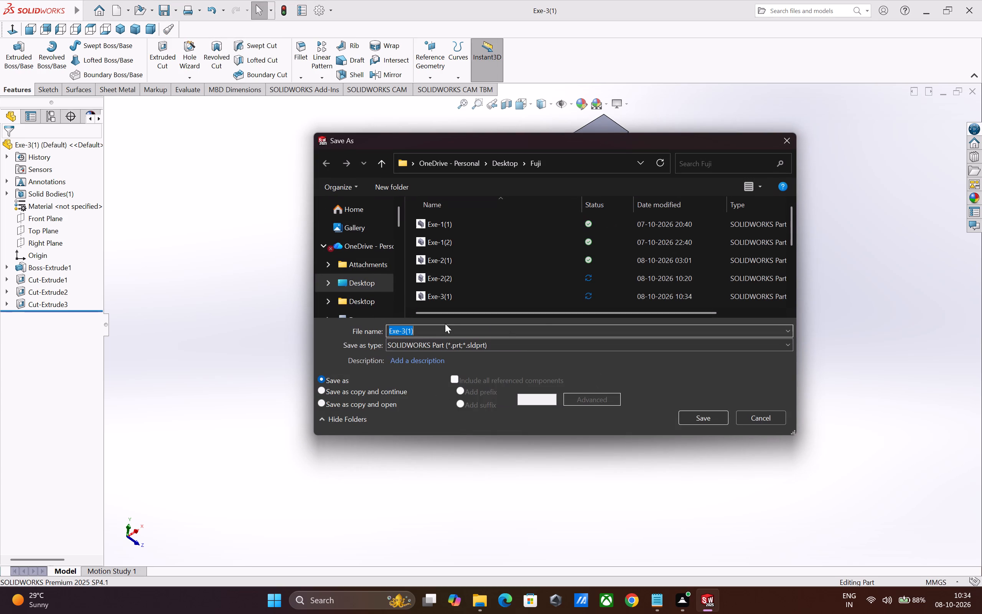
click(626, 347)
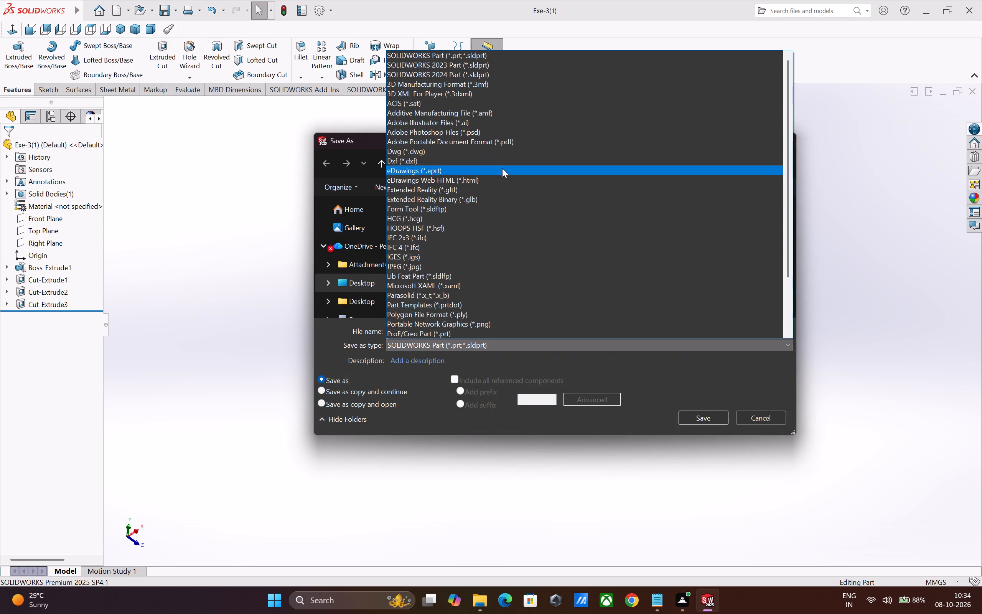
click(514, 137)
click(707, 441)
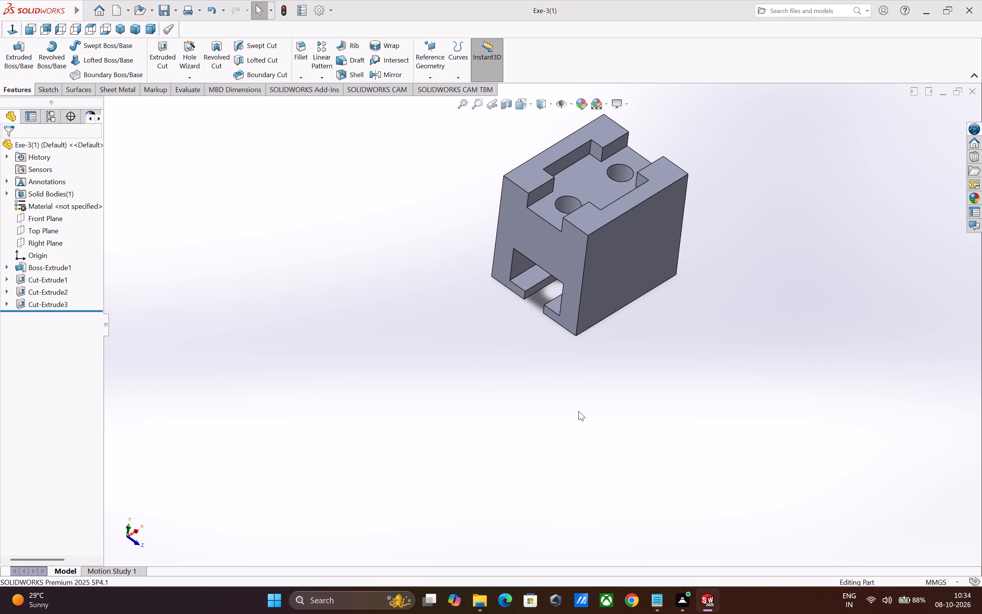